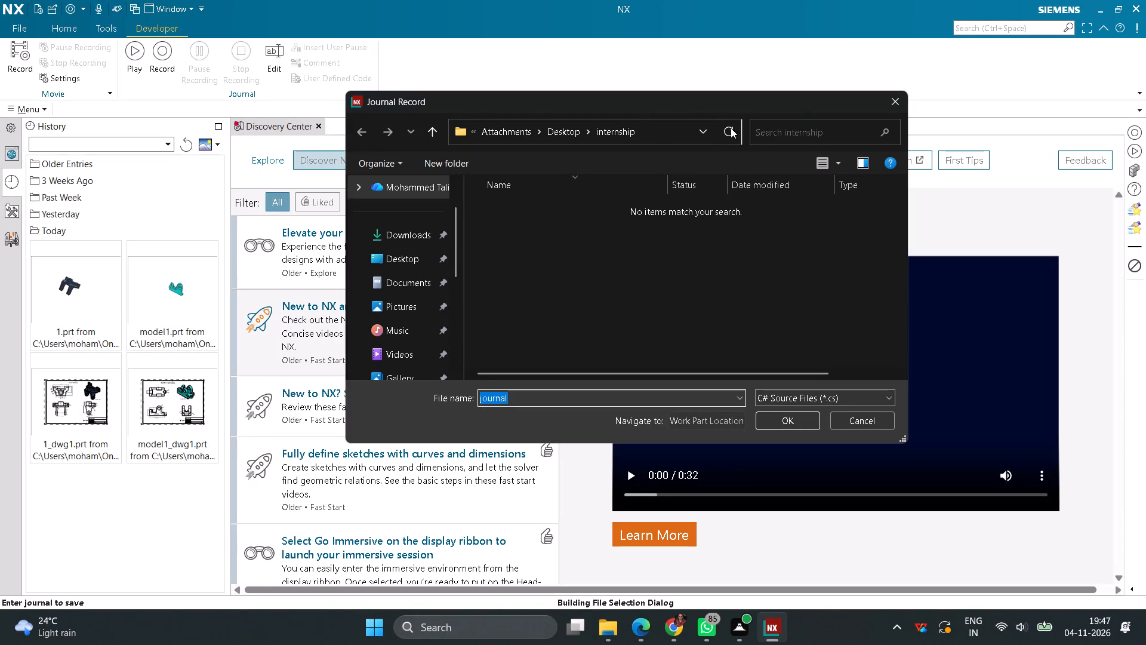
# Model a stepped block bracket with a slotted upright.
# Start recording a C# journal named journal in the internship folder.
pyautogui.click(788, 417)
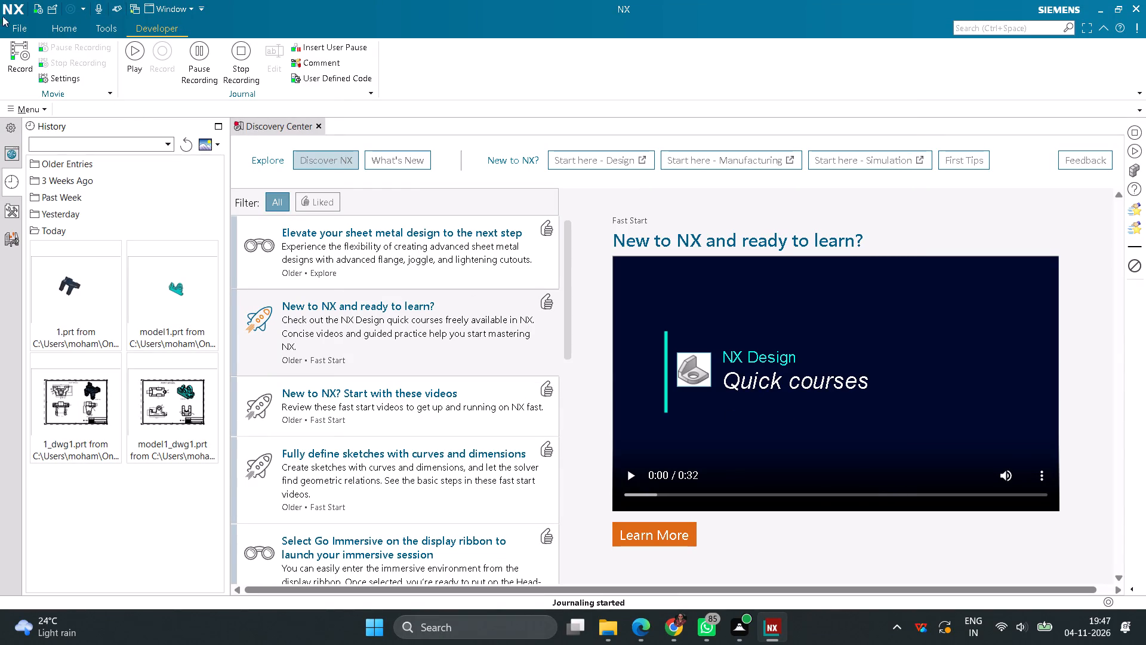
# Create a new part from the Model template in millimetres, named model1.prt.
pyautogui.click(26, 32)
pyautogui.click(50, 55)
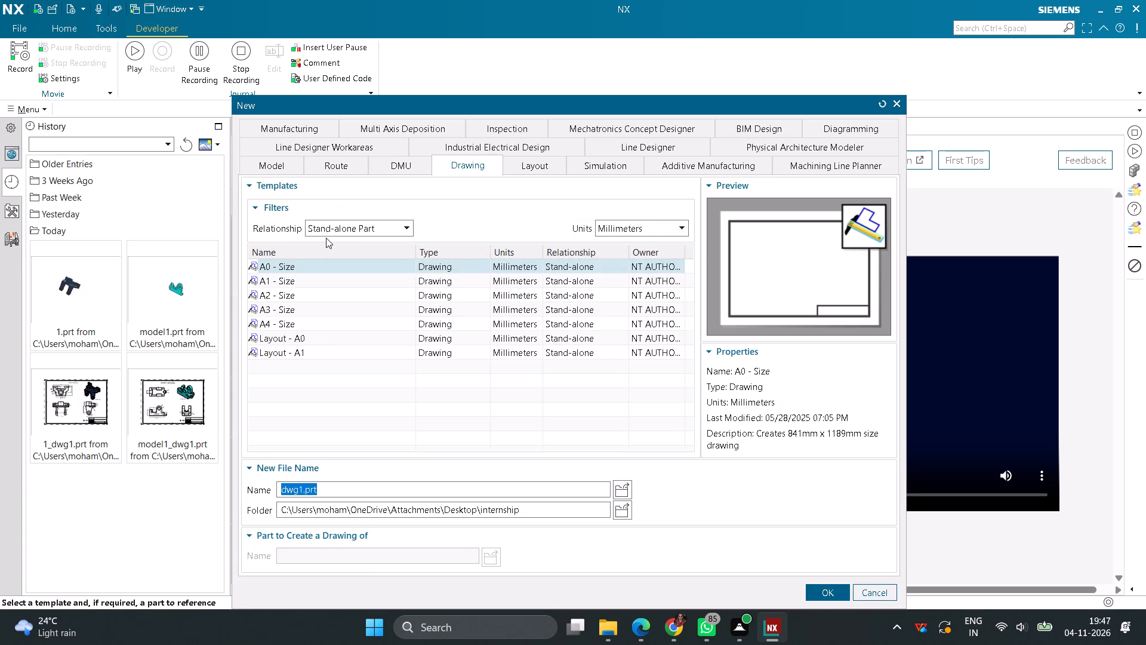
pyautogui.click(276, 167)
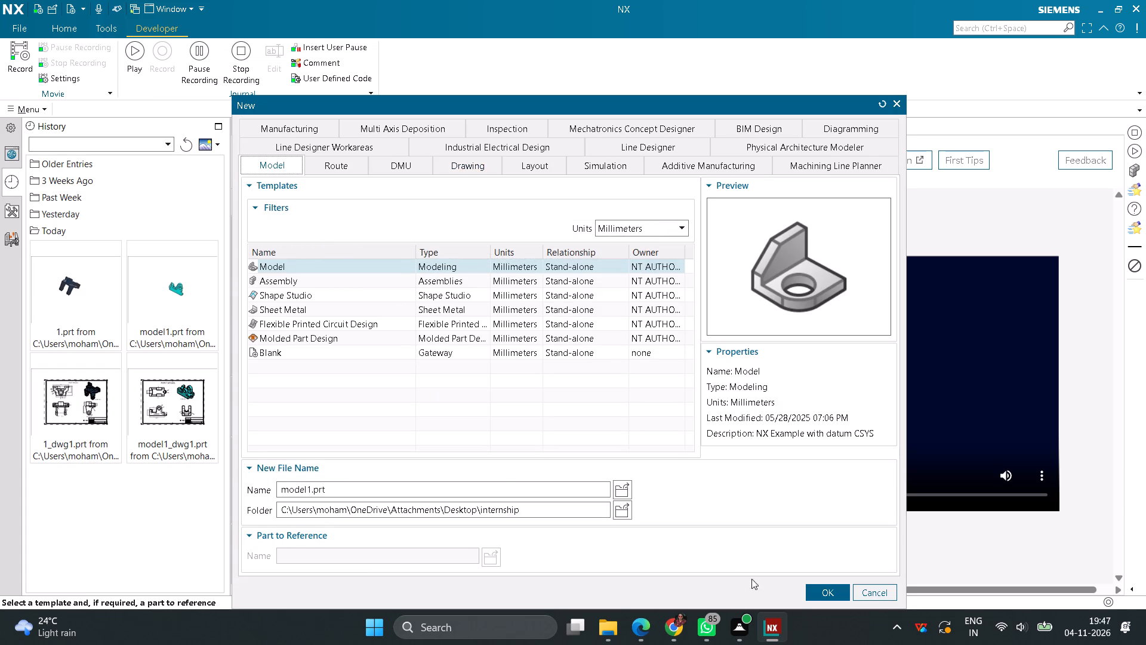
pyautogui.click(822, 592)
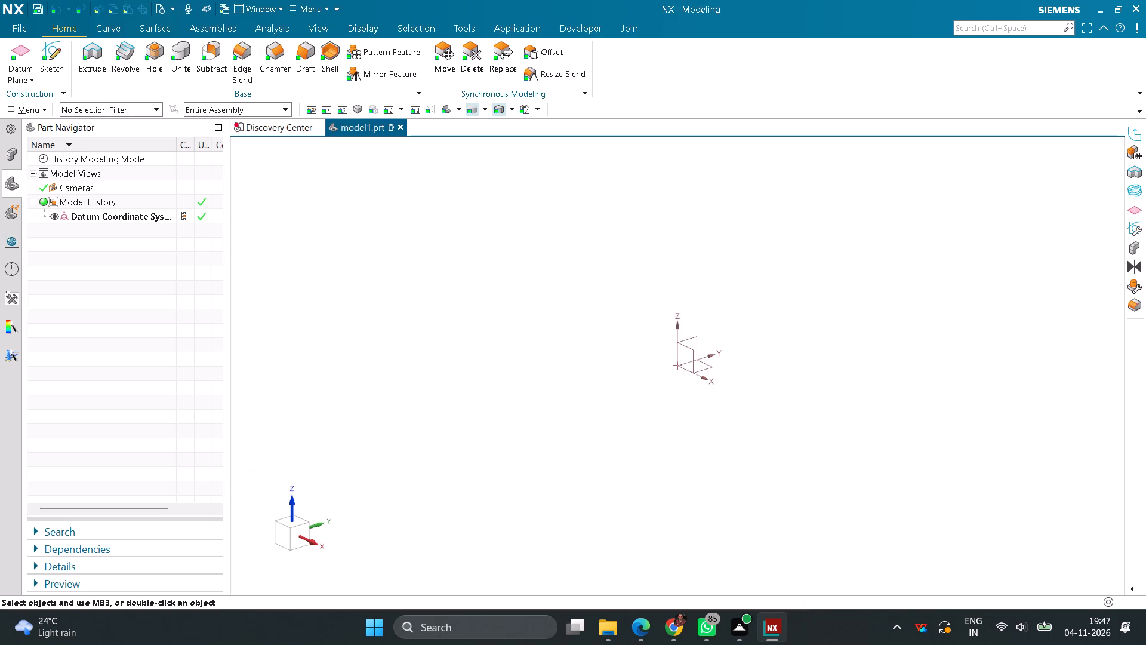
# Sketch a rectangle centred on the origin of the Top plane, 120 mm along Y and 70 mm along X, and finish the sketch.
pyautogui.click(61, 64)
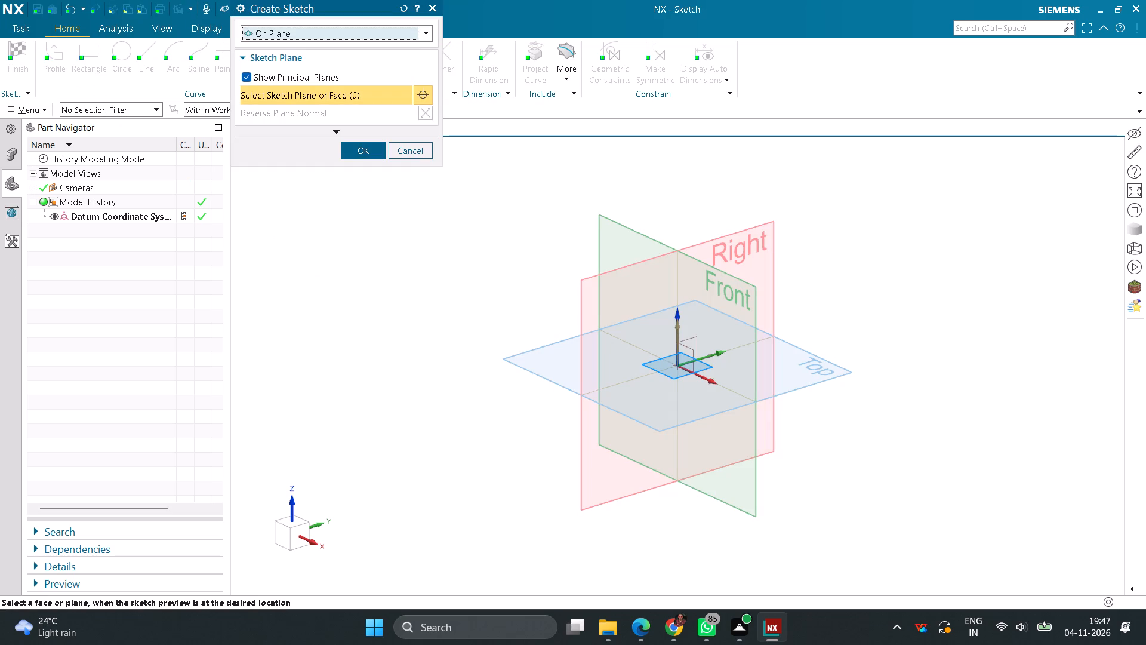
pyautogui.click(517, 369)
pyautogui.click(358, 158)
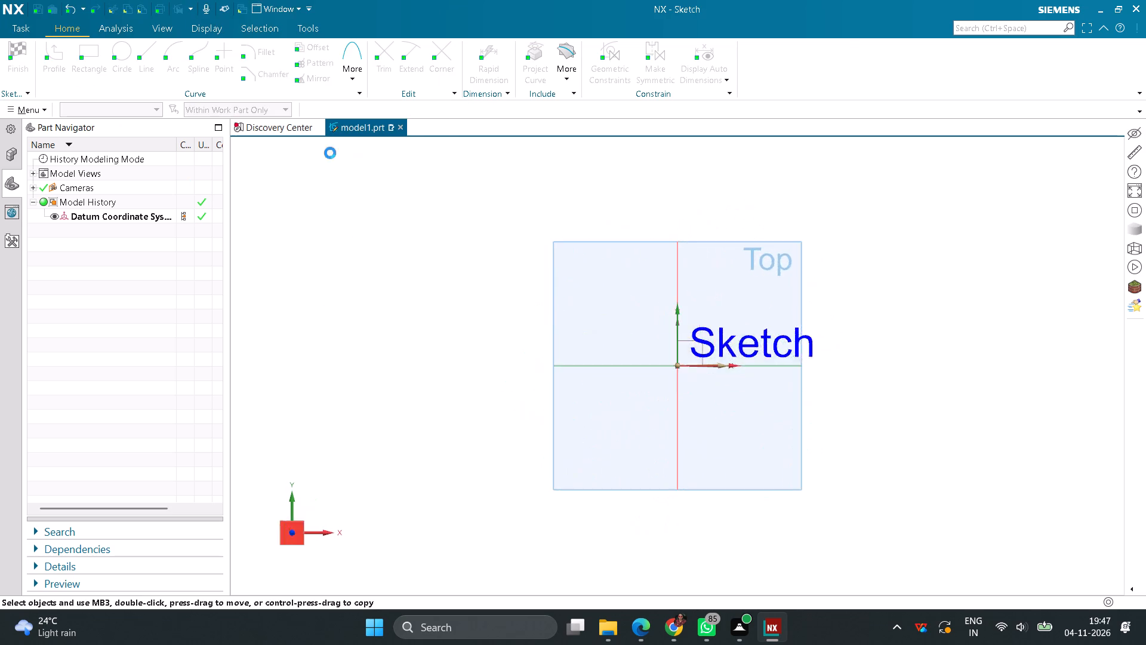
pyautogui.click(94, 56)
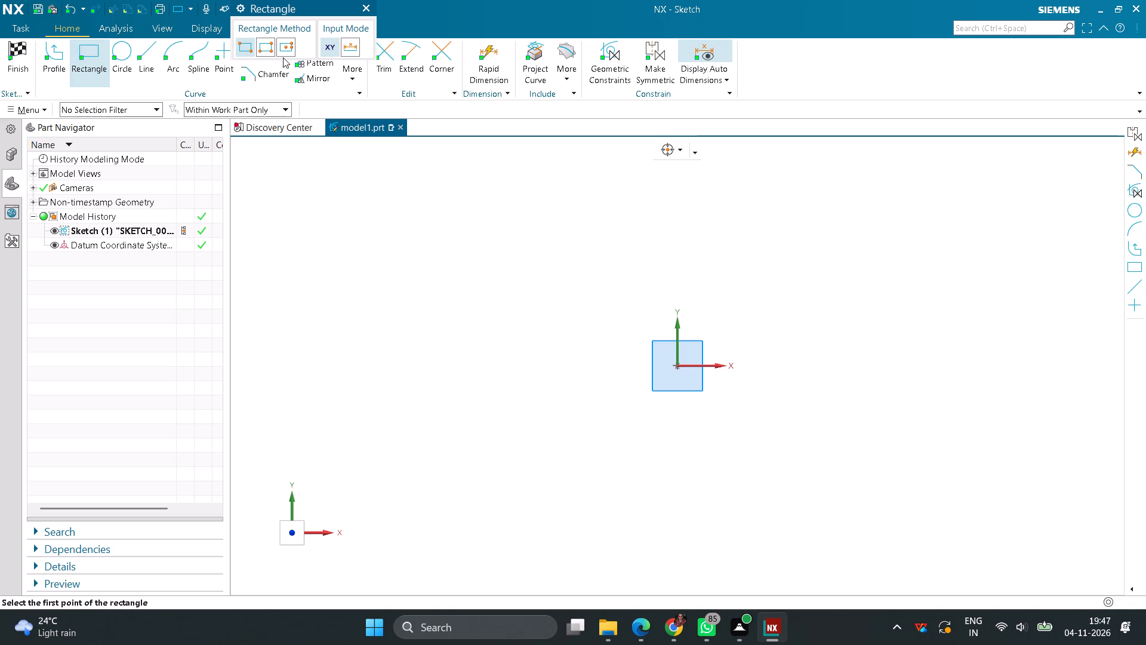
pyautogui.click(282, 48)
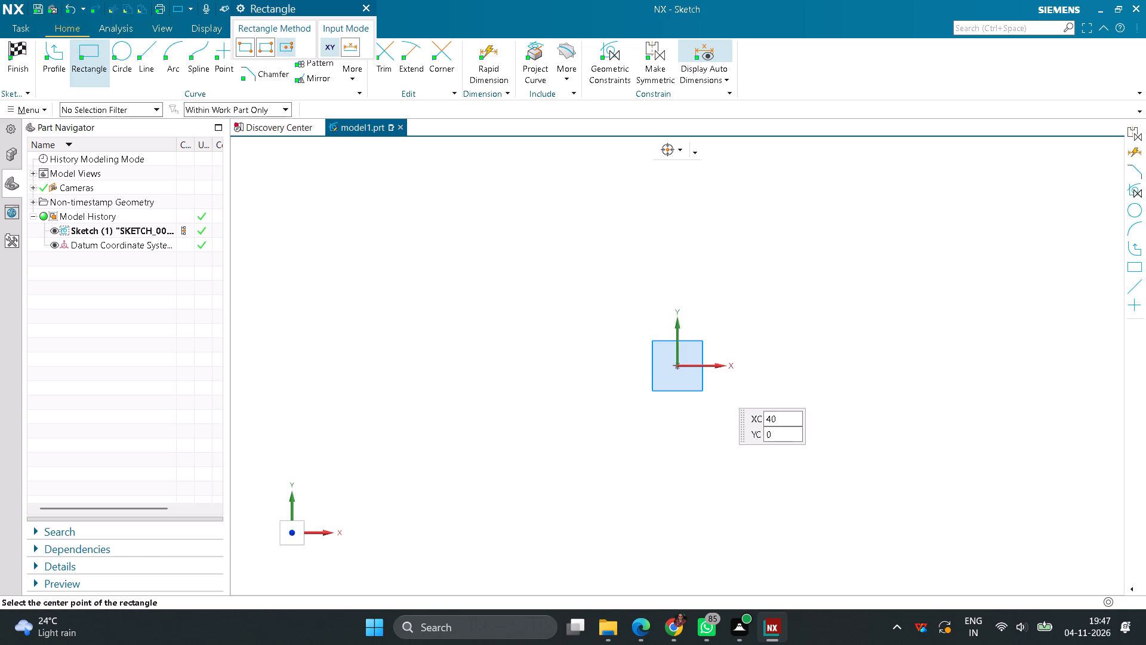
pyautogui.click(677, 364)
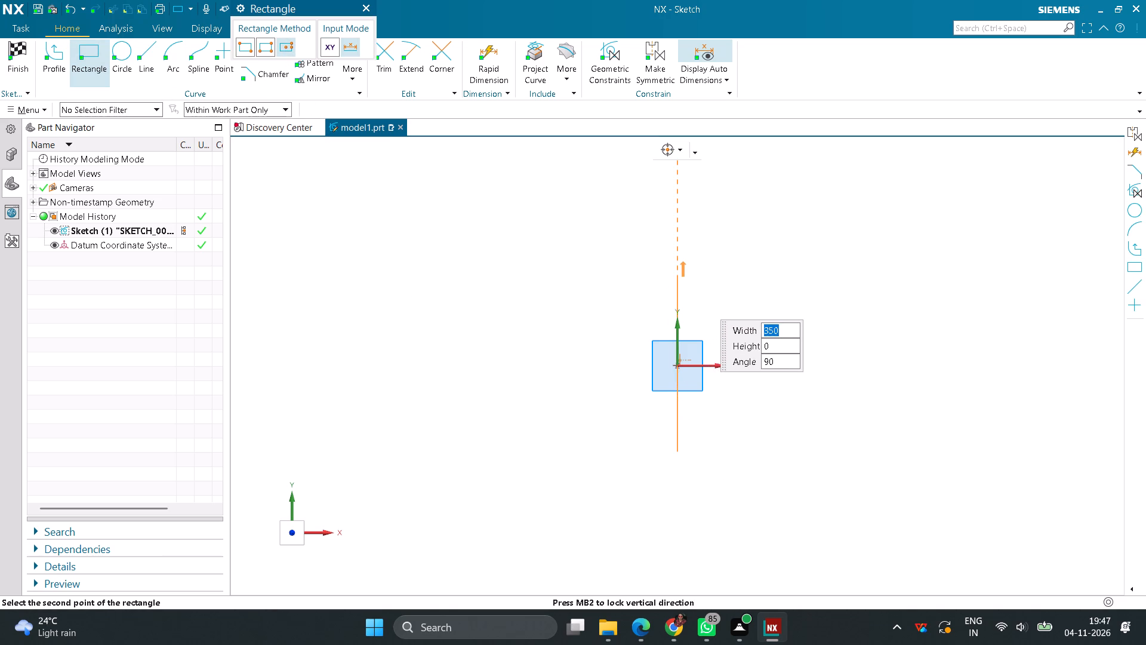
pyautogui.write('120')
pyautogui.press('Return')
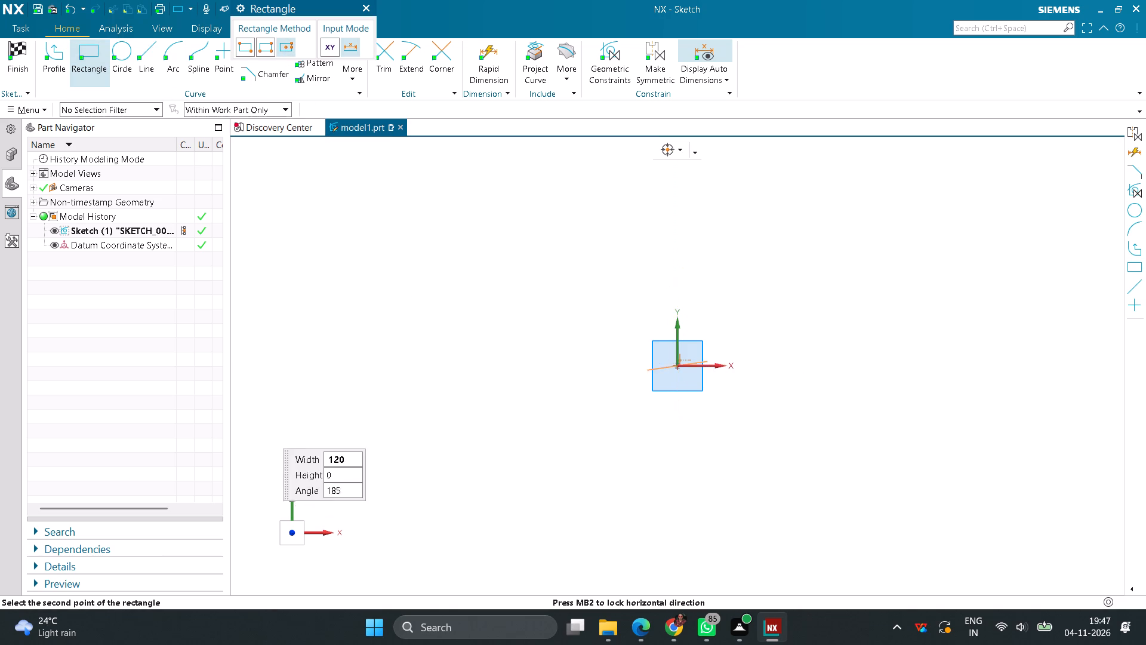
pyautogui.scroll(2, 670, 282)
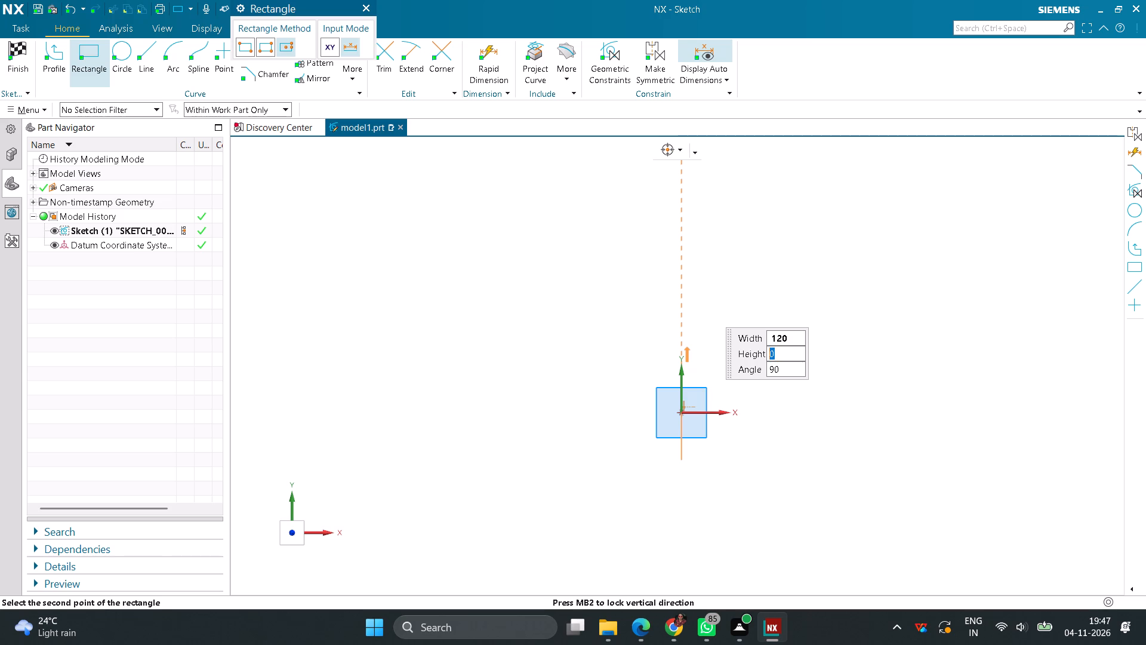
pyautogui.click(684, 285)
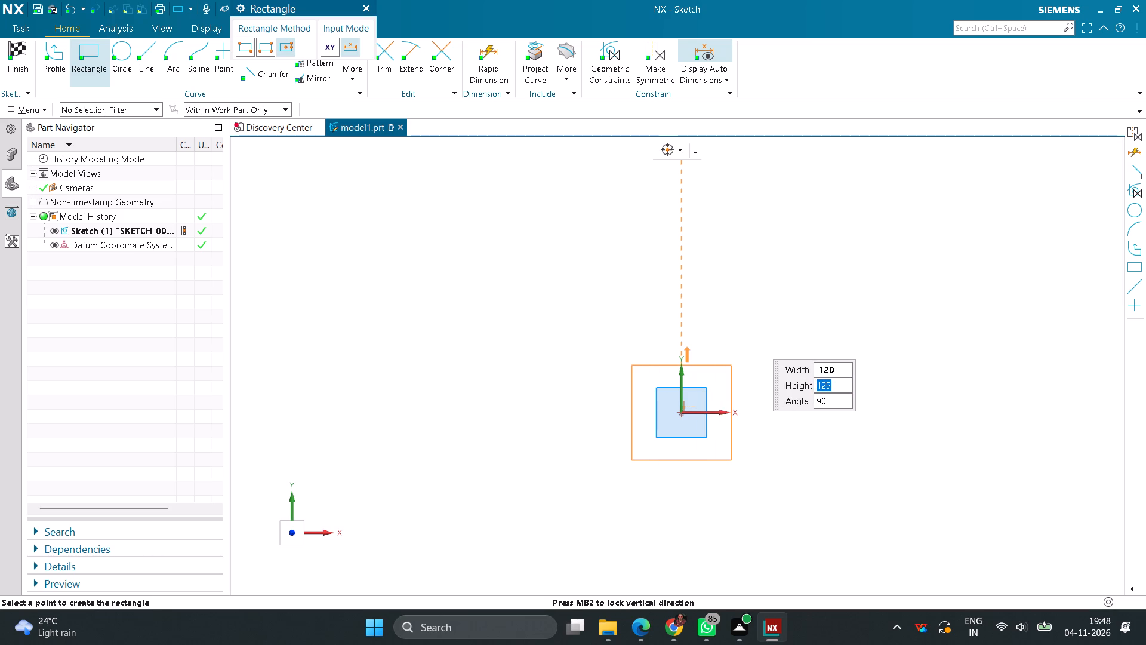
pyautogui.write('70')
pyautogui.press('Return')
pyautogui.press('Return')
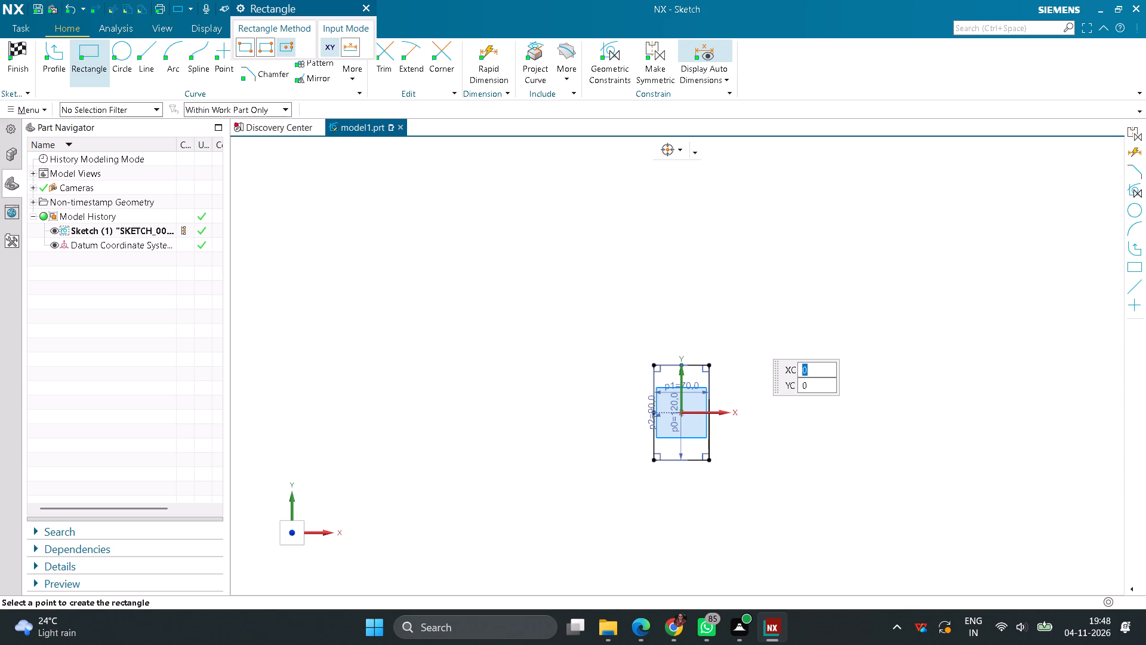
pyautogui.click(27, 59)
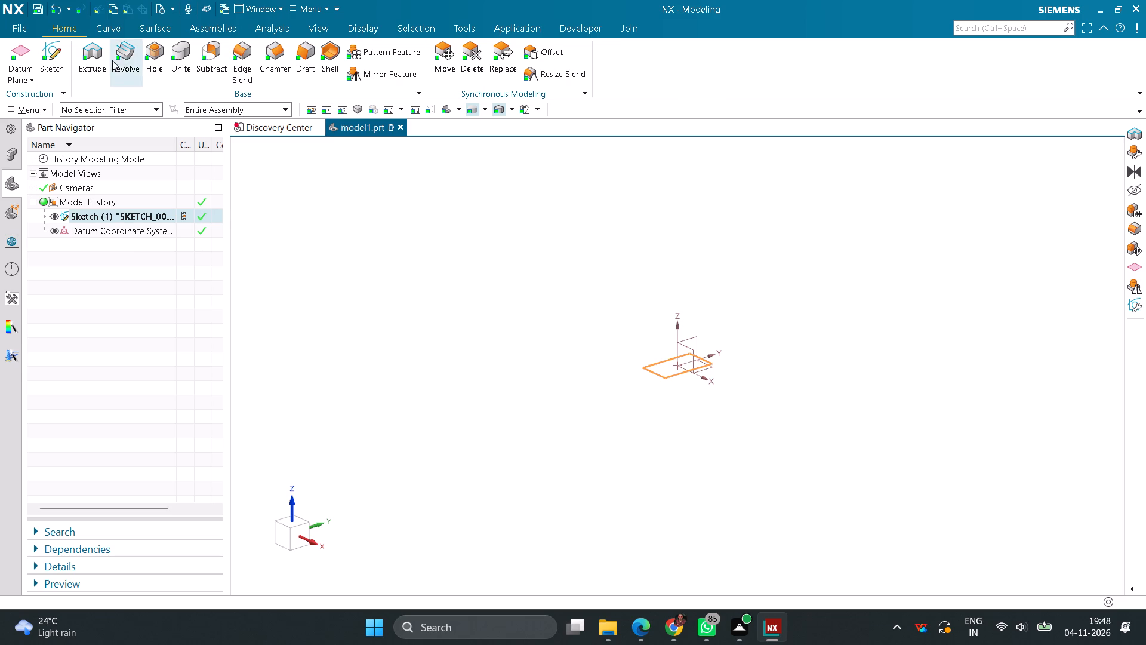
# Extrude the rectangle 20 mm upward as a solid base block.
pyautogui.click(98, 53)
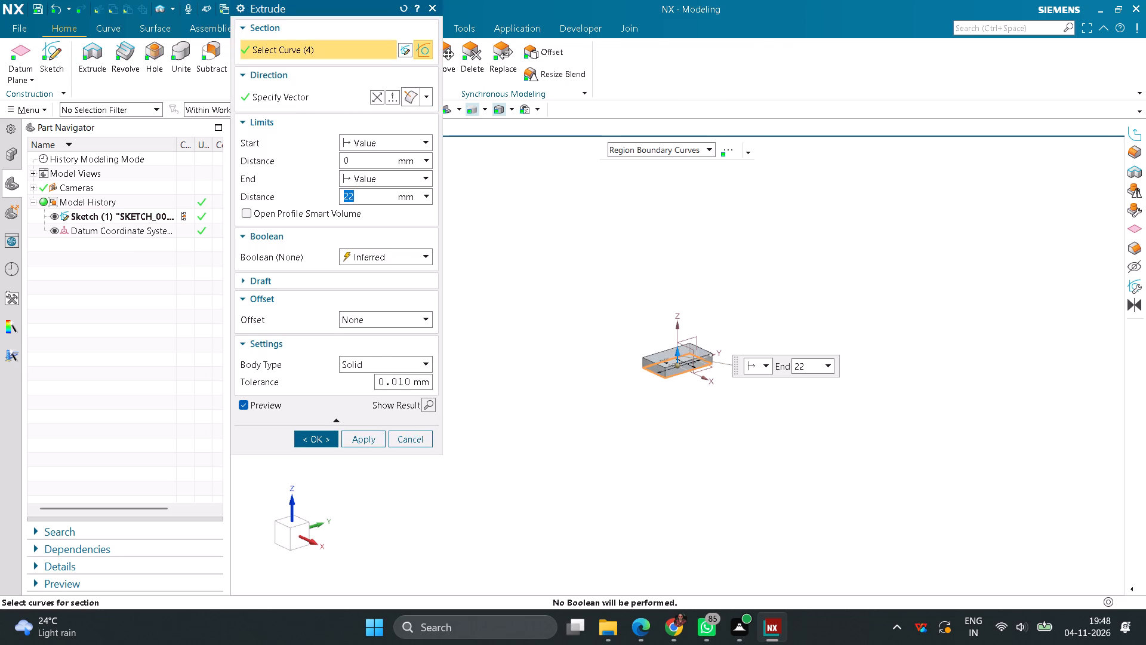
pyautogui.write('20')
pyautogui.press('Return')
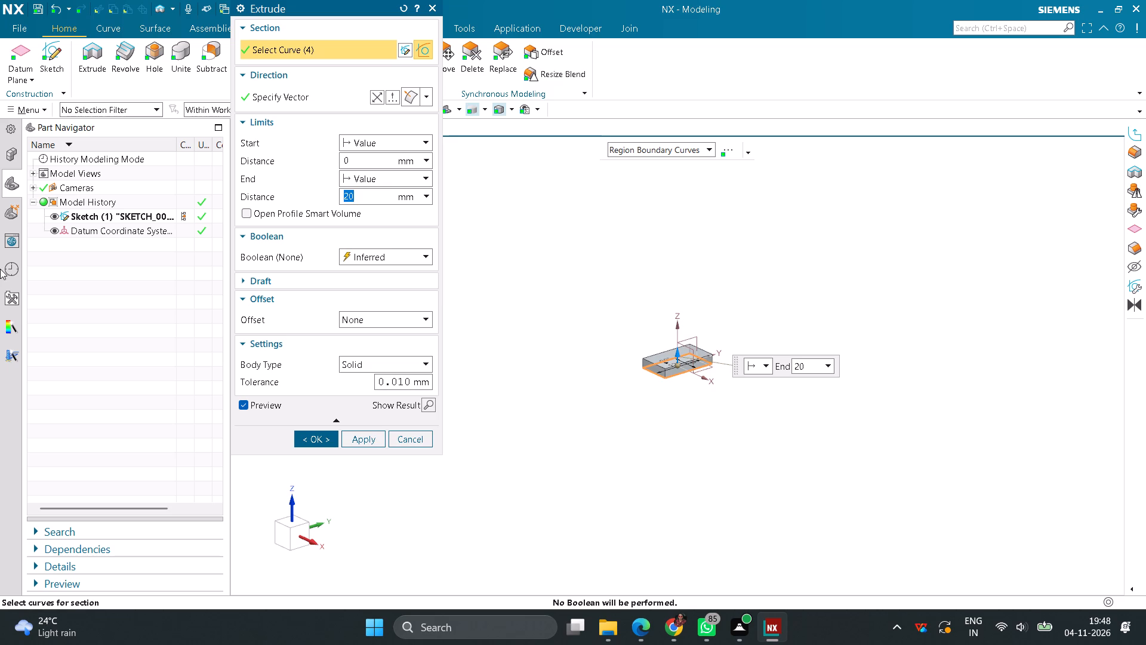
pyautogui.click(322, 443)
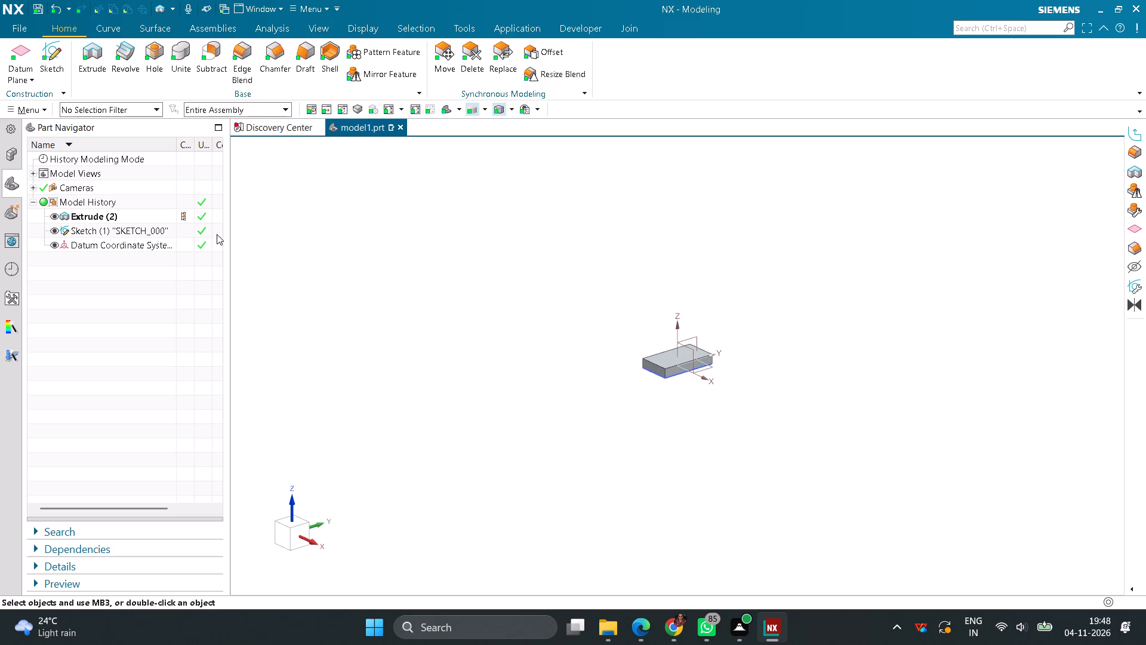
# On the block's top face, sketch a corner-to-corner rectangle spanning the full width at the +Y end, about 27 mm deep.
pyautogui.click(61, 60)
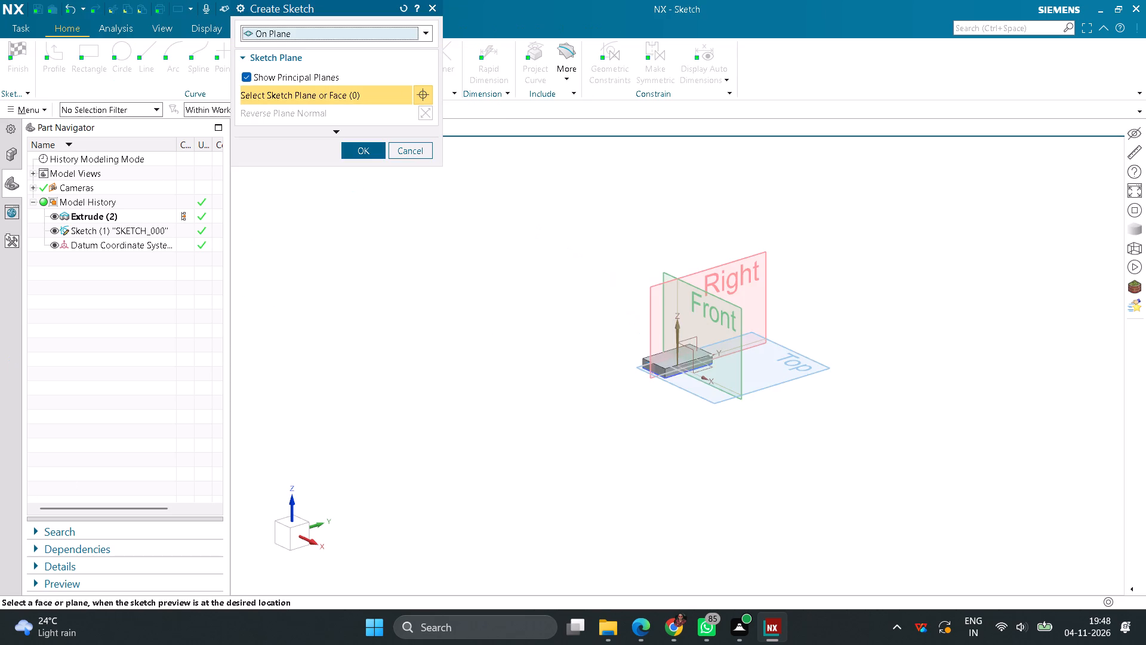
pyautogui.scroll(5, 660, 358)
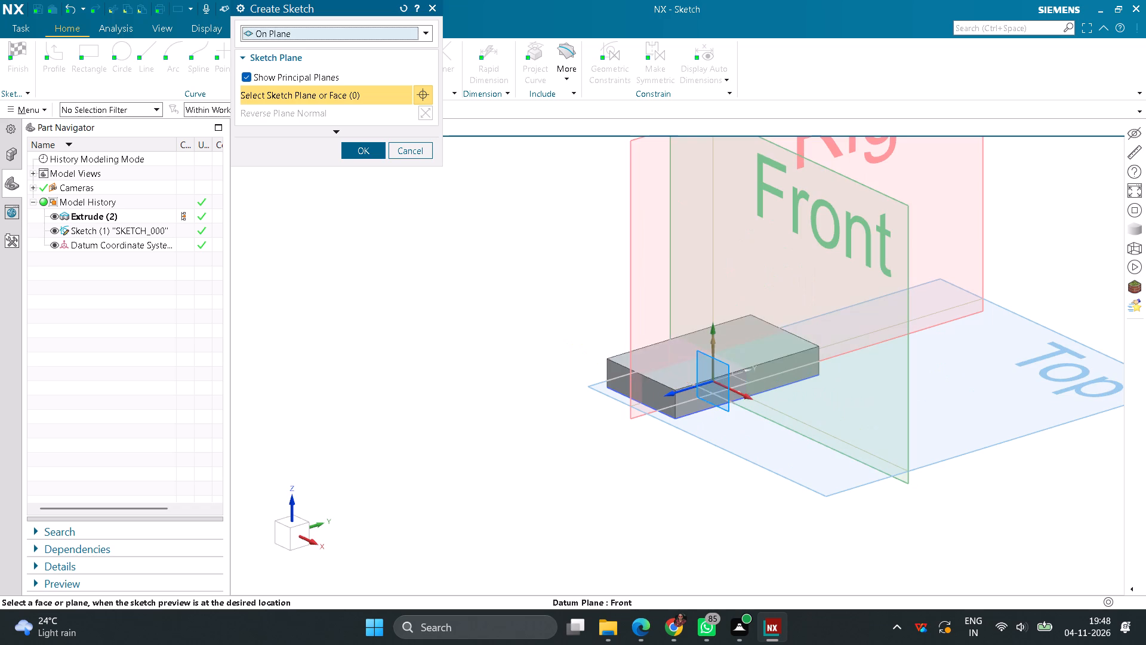
pyautogui.click(660, 376)
pyautogui.click(367, 153)
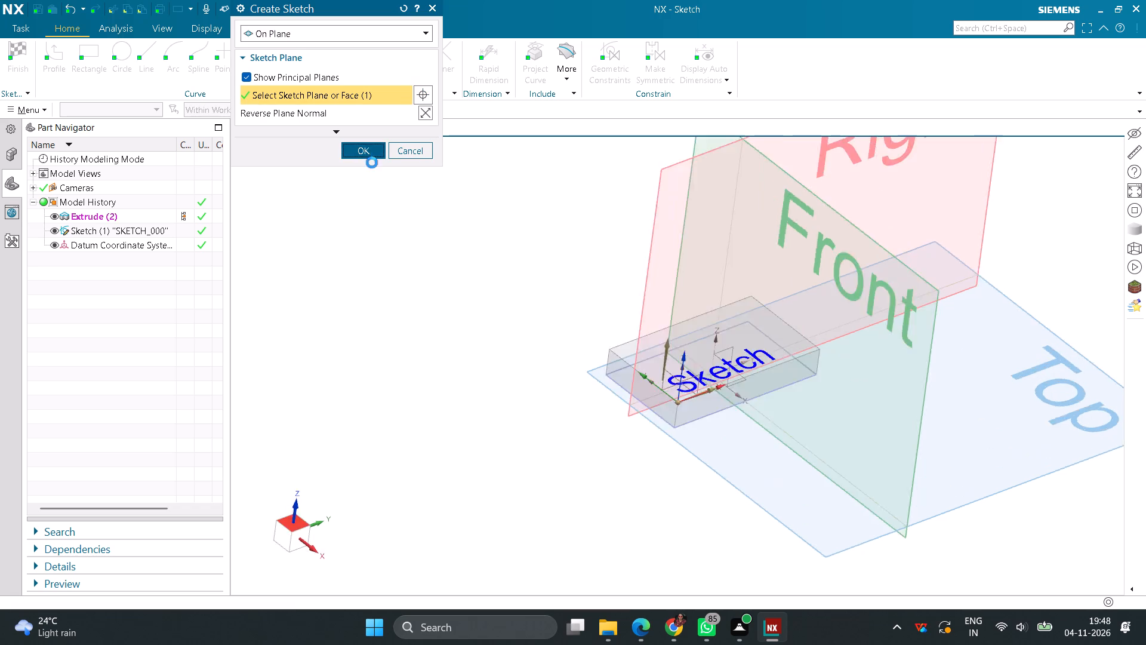
pyautogui.moveTo(857, 440); pyautogui.dragTo(907, 382, button='middle')
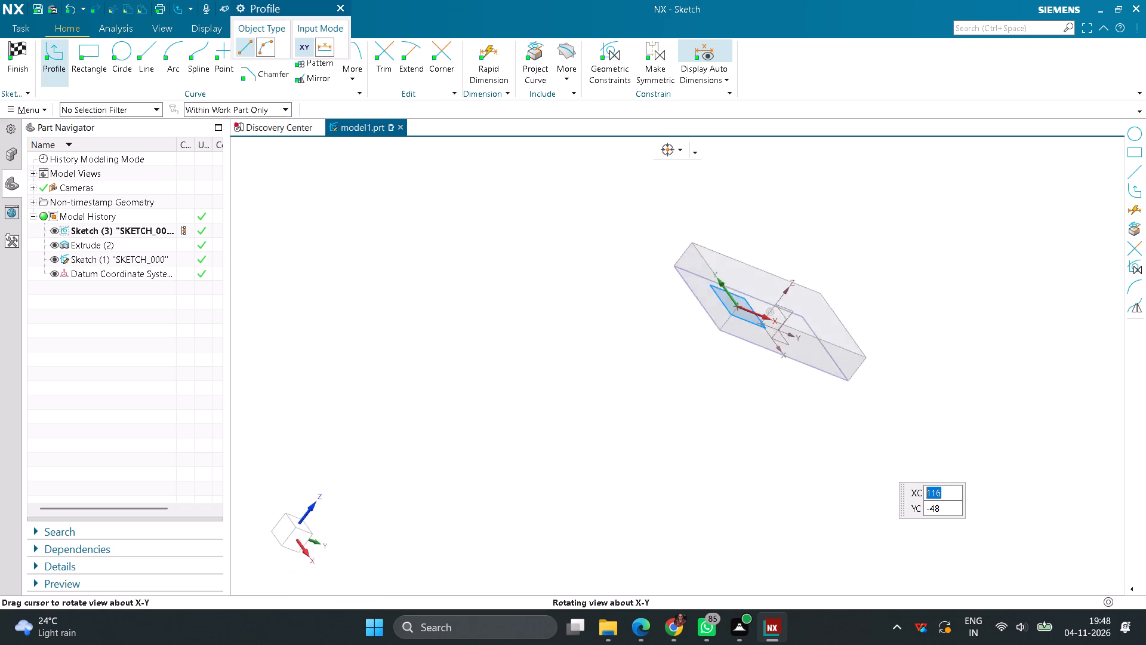
pyautogui.moveTo(907, 382); pyautogui.dragTo(931, 458, button='middle')
pyautogui.click(293, 533)
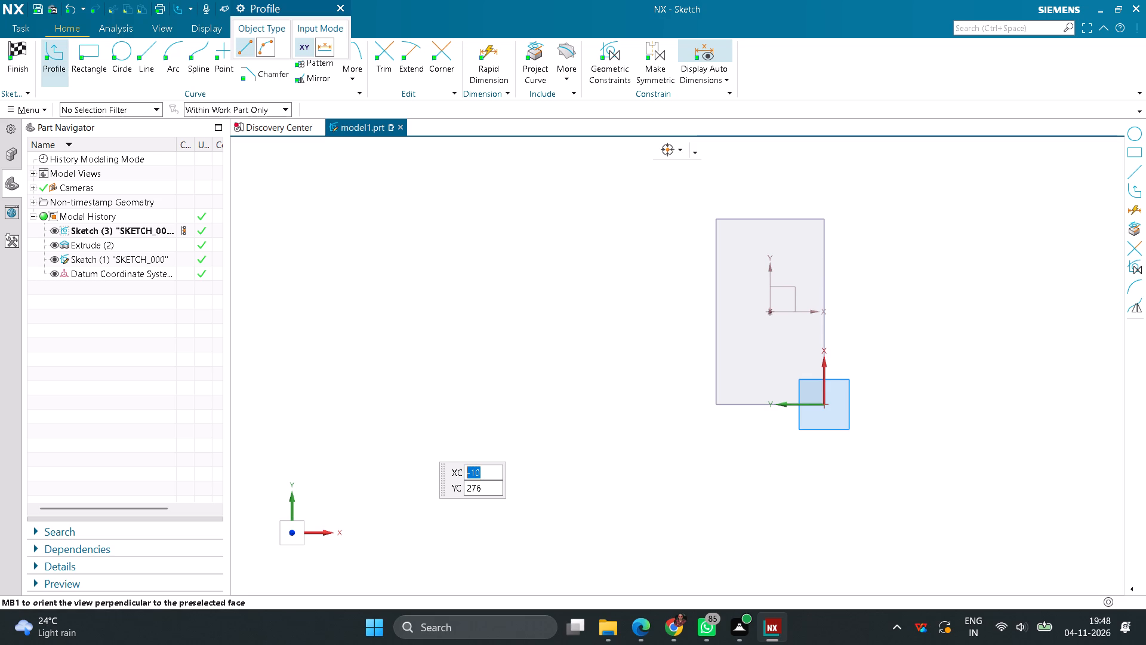
pyautogui.click(87, 64)
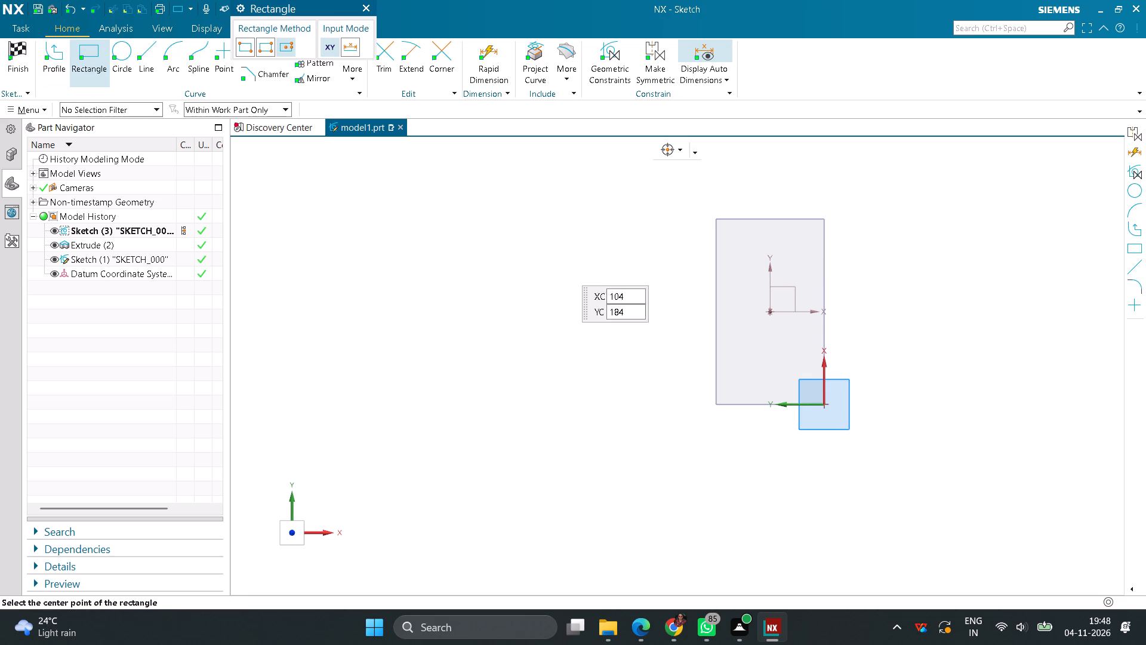
pyautogui.click(713, 222)
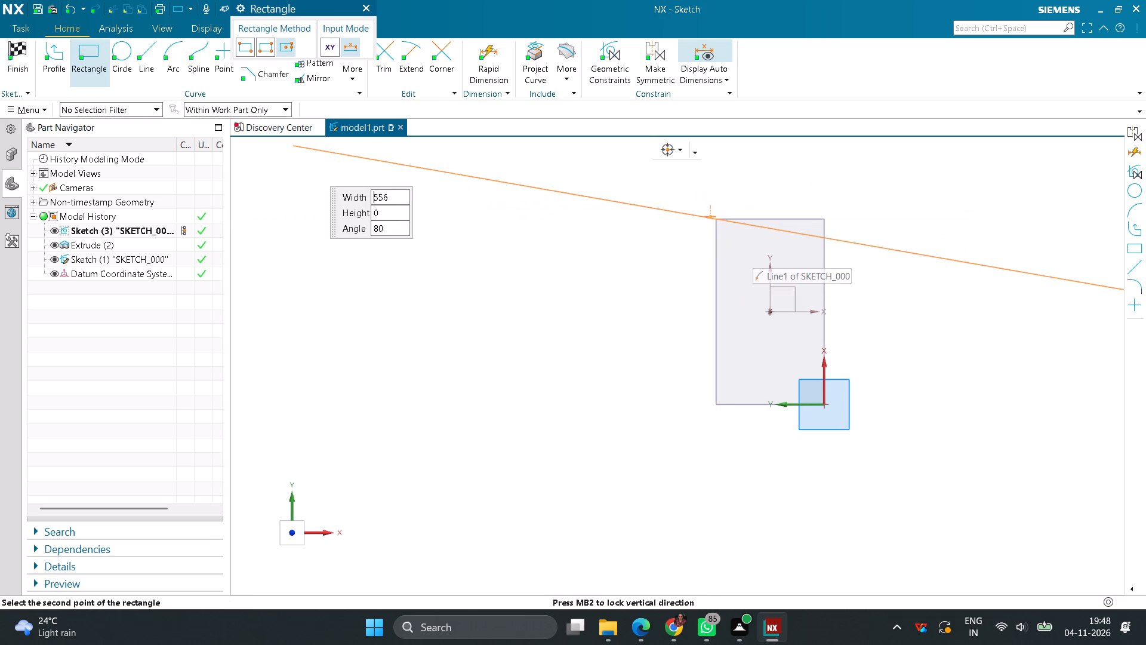
pyautogui.click(244, 53)
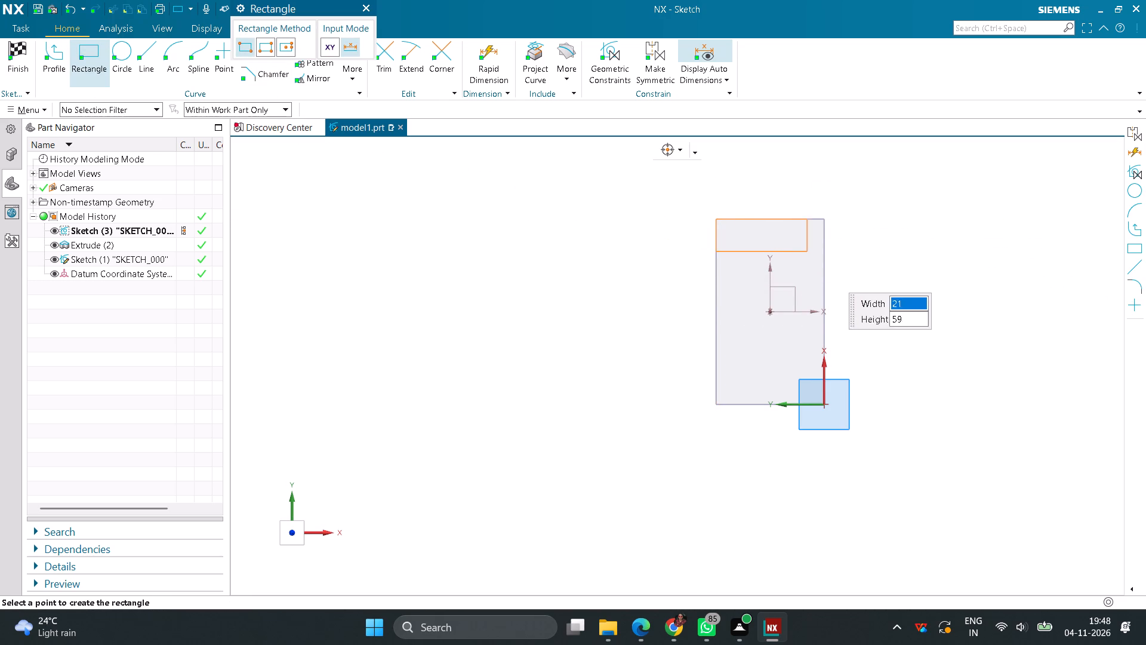
pyautogui.click(823, 261)
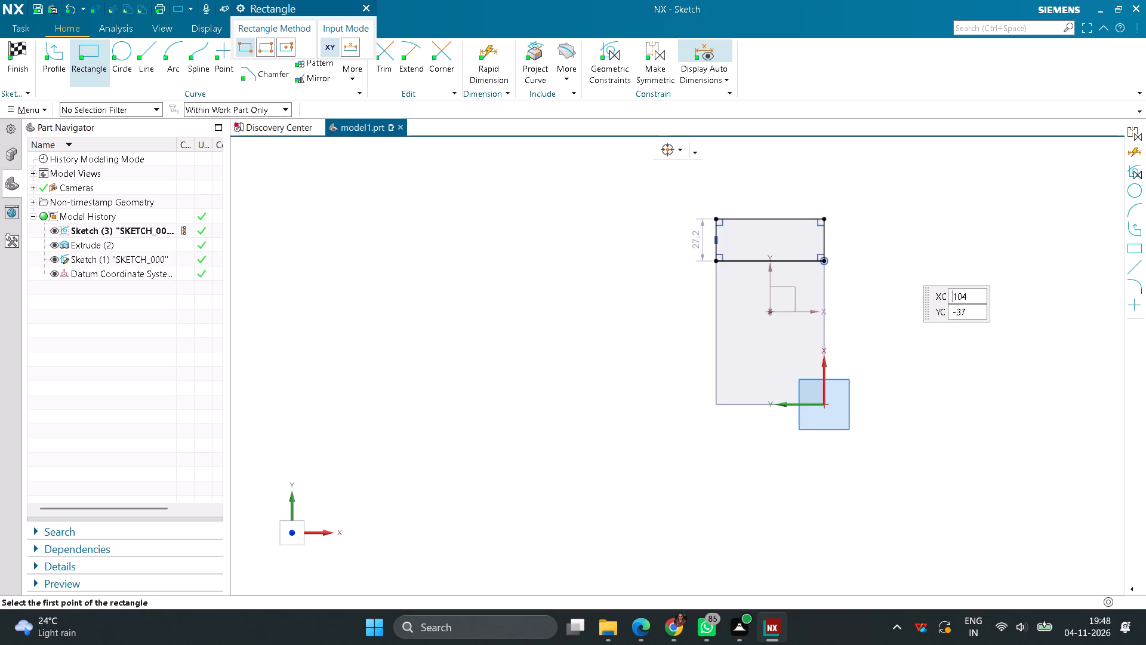
pyautogui.middleClick(630, 276)
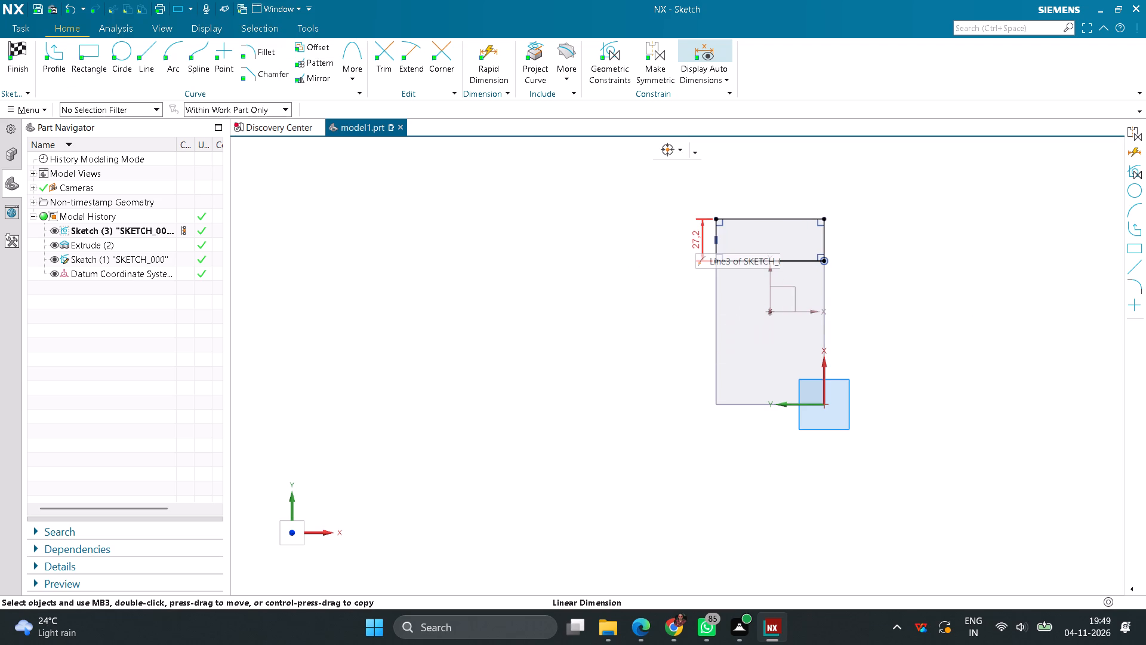
# Set the rectangle's depth along the block's length to 35 mm and finish the sketch.
pyautogui.doubleClick(695, 238)
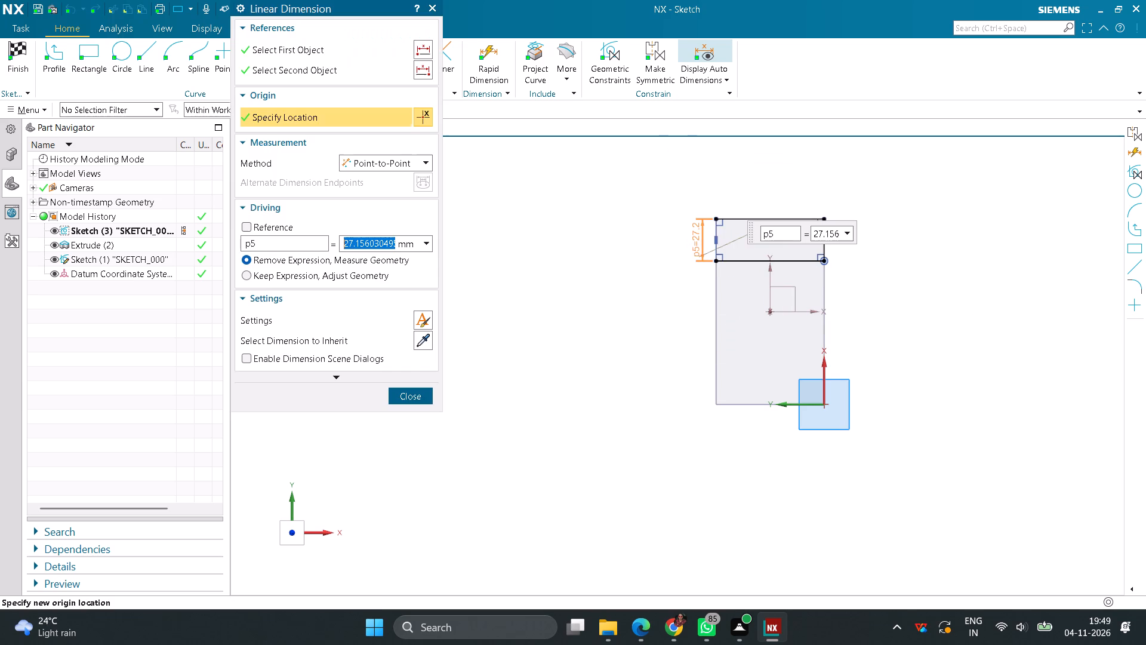
pyautogui.write('35')
pyautogui.press('Return')
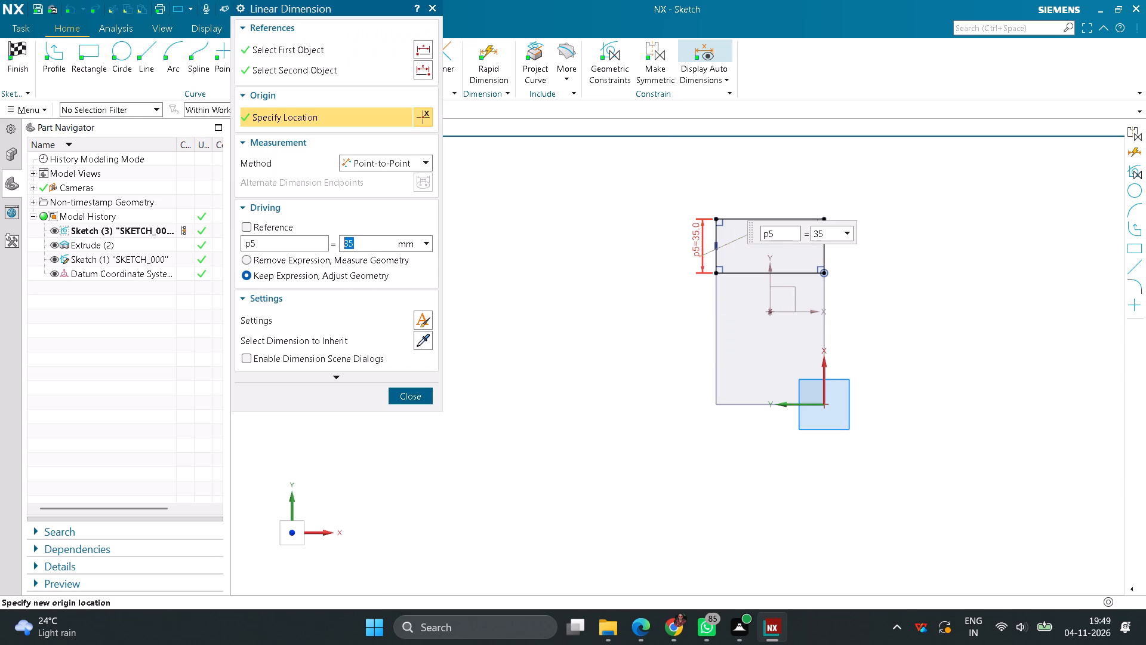
pyautogui.click(409, 401)
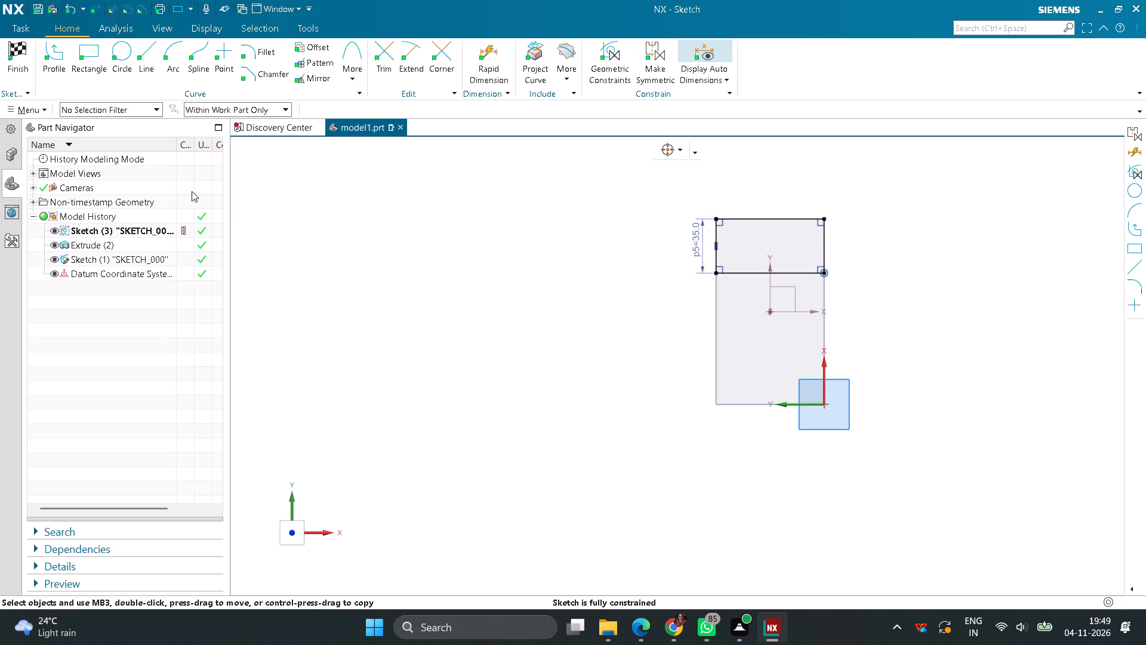
pyautogui.click(24, 54)
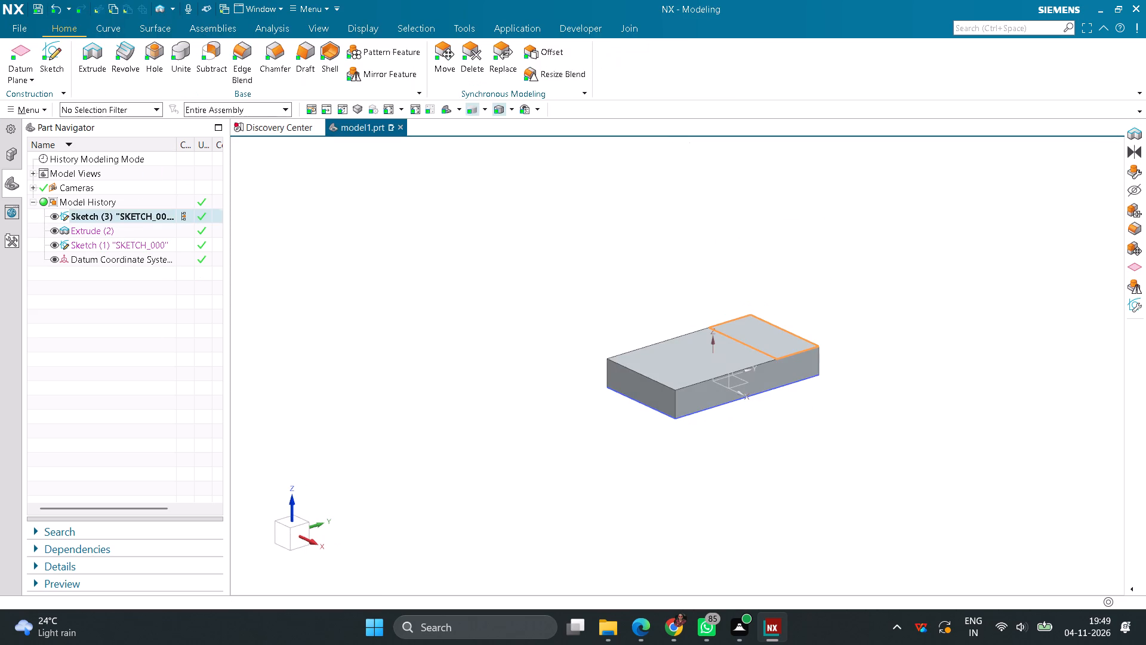
# Extrude the end rectangle 60 mm upward, united with the base block.
pyautogui.click(85, 60)
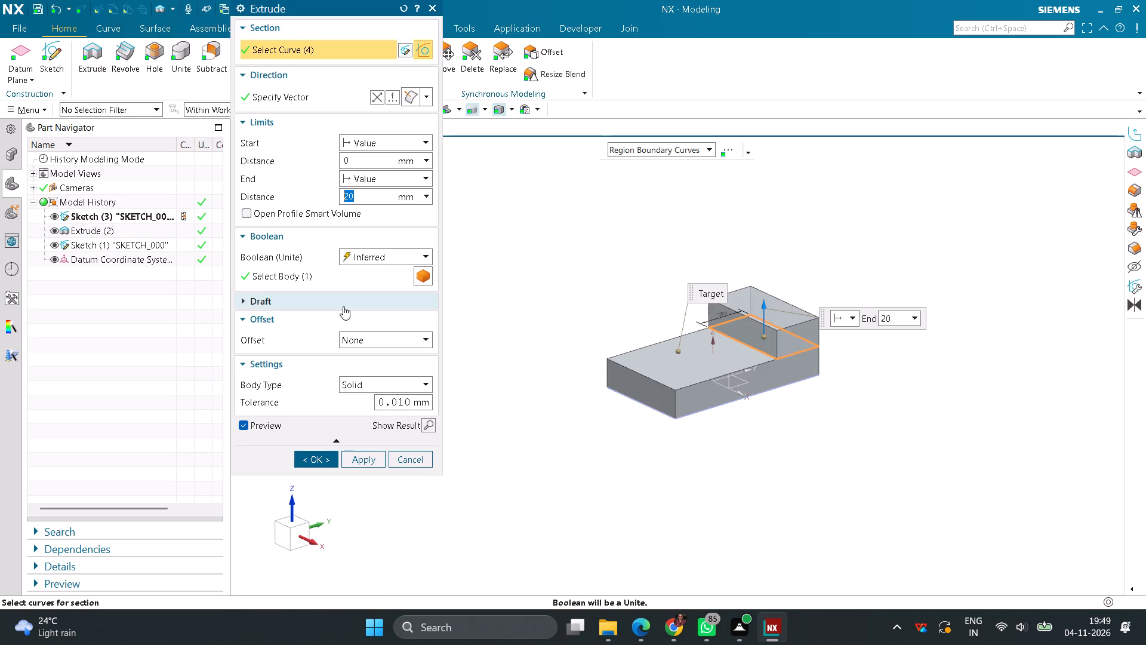
pyautogui.write('60')
pyautogui.press('Return')
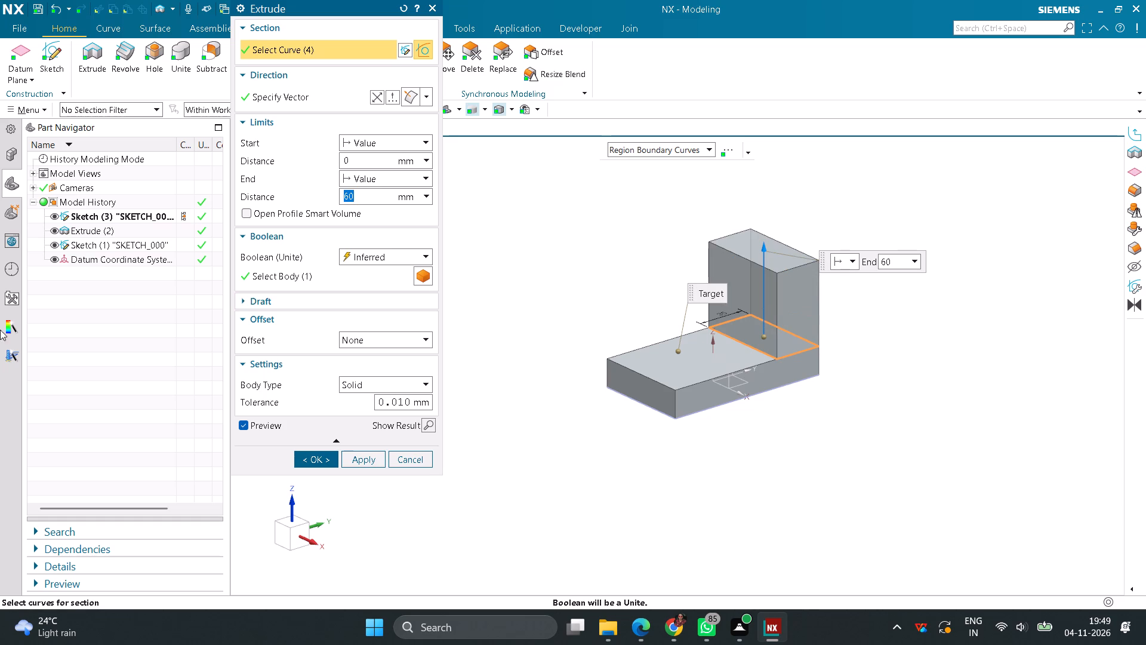
pyautogui.click(329, 460)
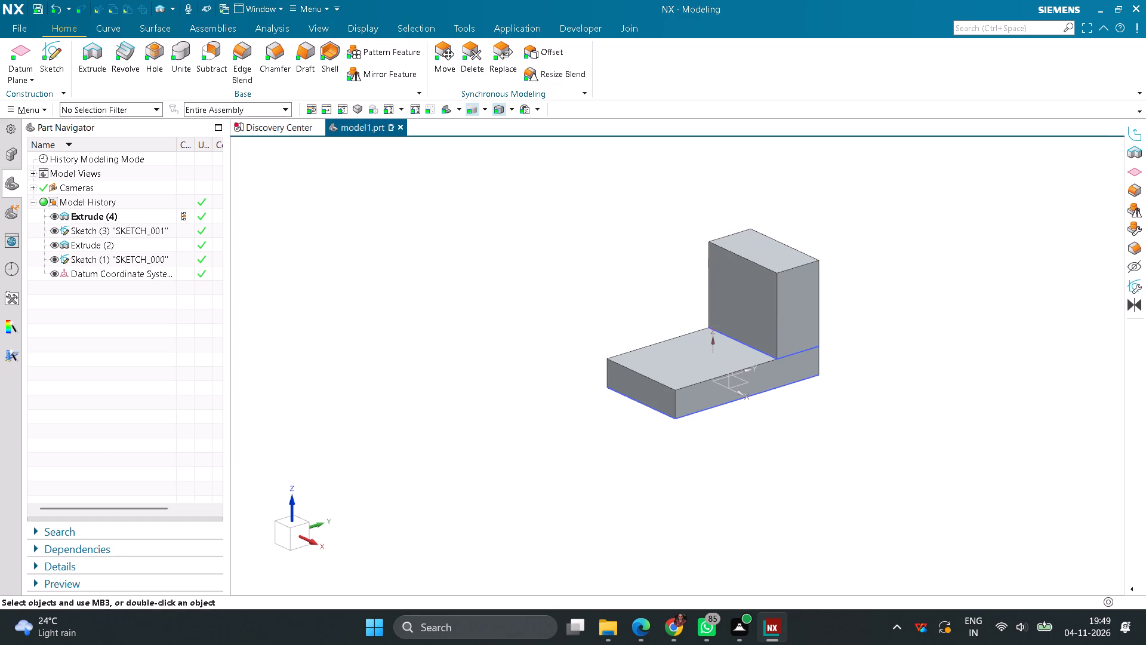
# On the upright block's face toward the base step, sketch a slanted line about 42 mm long from the top edge to the +X edge.
pyautogui.click(60, 57)
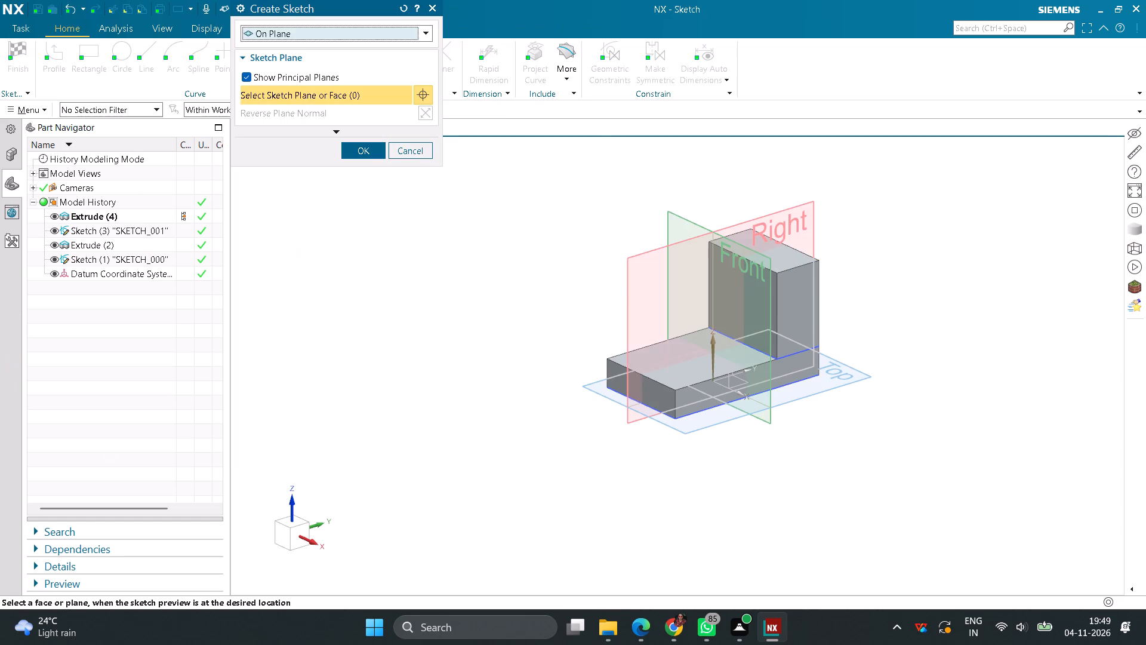
pyautogui.click(763, 314)
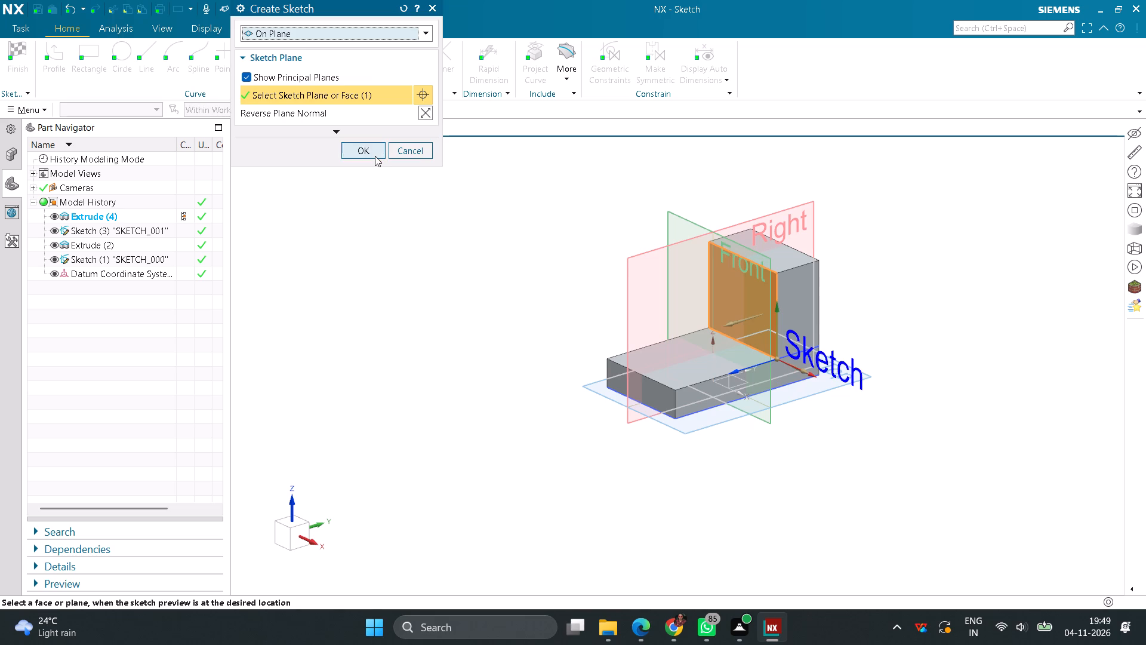
pyautogui.click(375, 156)
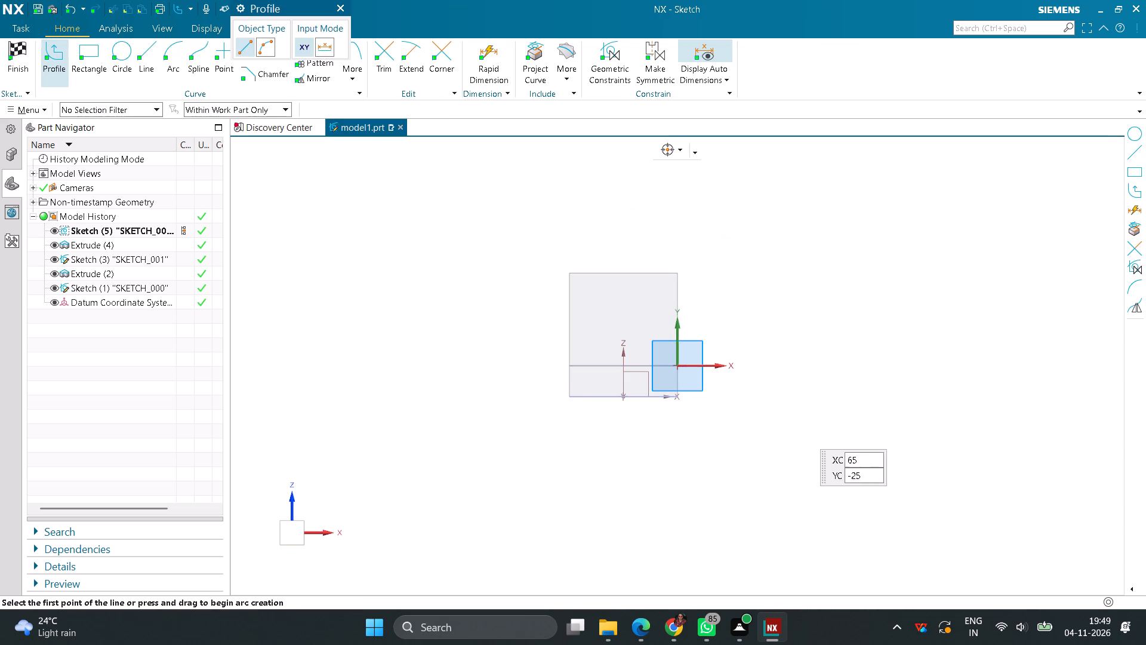
pyautogui.click(150, 51)
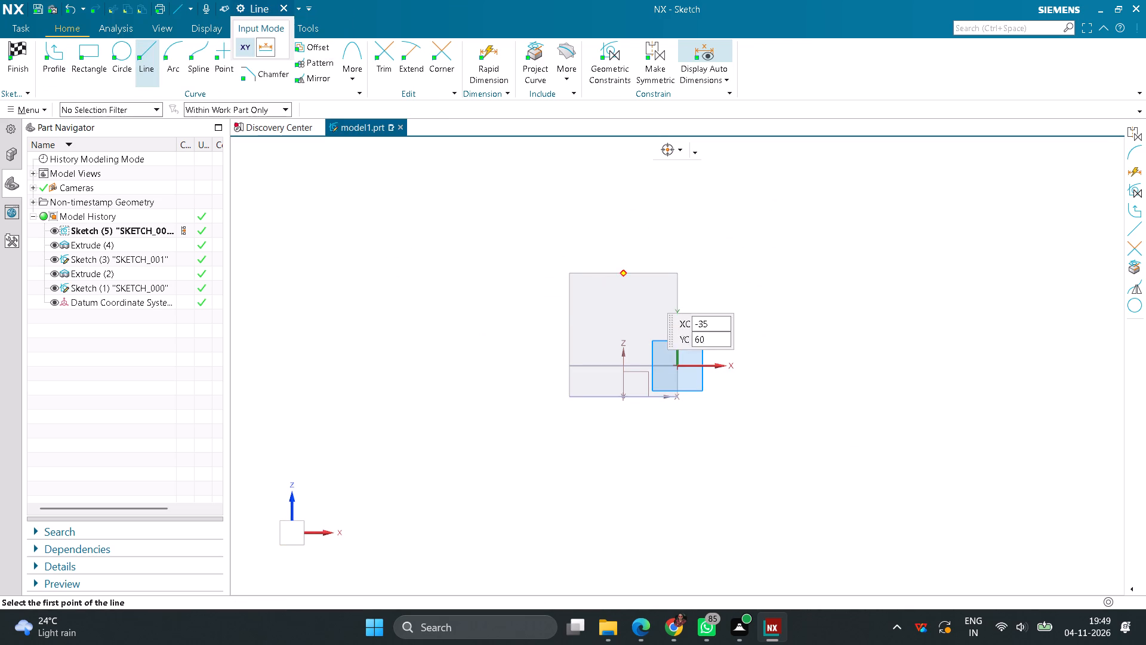
pyautogui.click(651, 275)
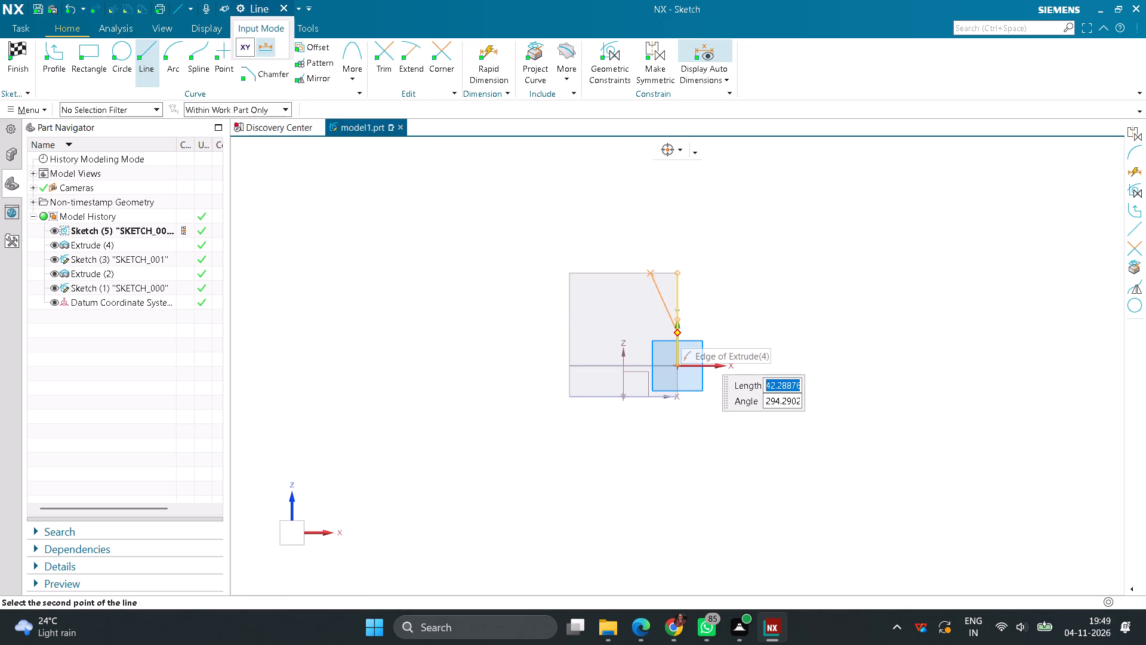
pyautogui.click(680, 333)
pyautogui.middleClick(742, 266)
# Dimension the slanted line's lower endpoint 35 mm above the base's bottom edge, using the Inferred method.
pyautogui.click(493, 71)
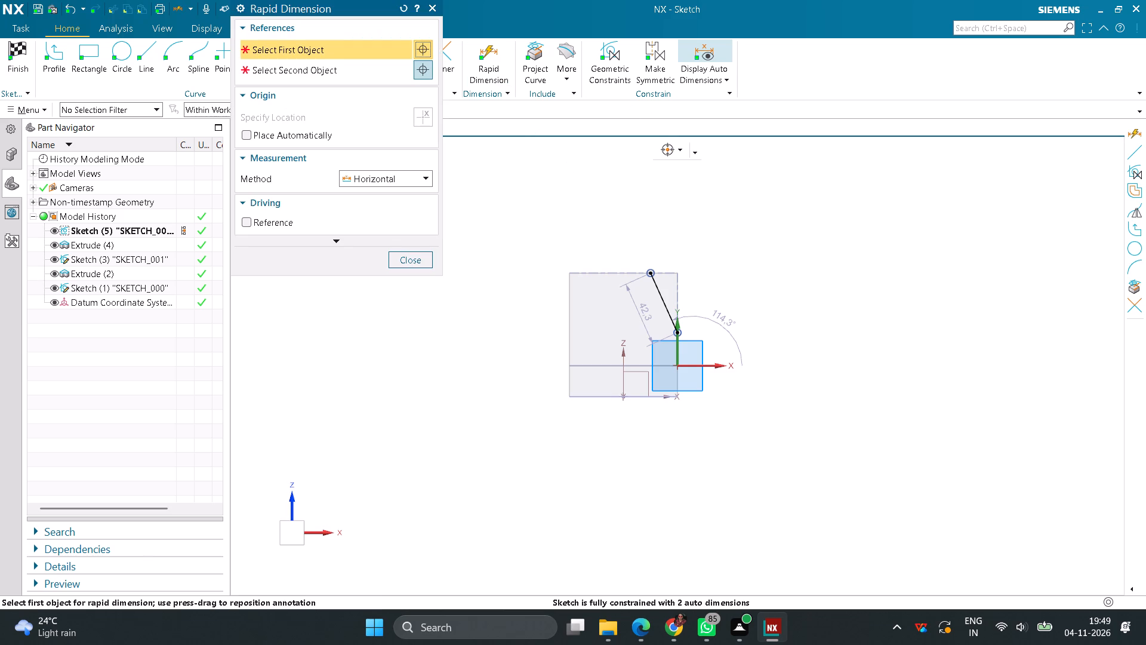
pyautogui.click(680, 334)
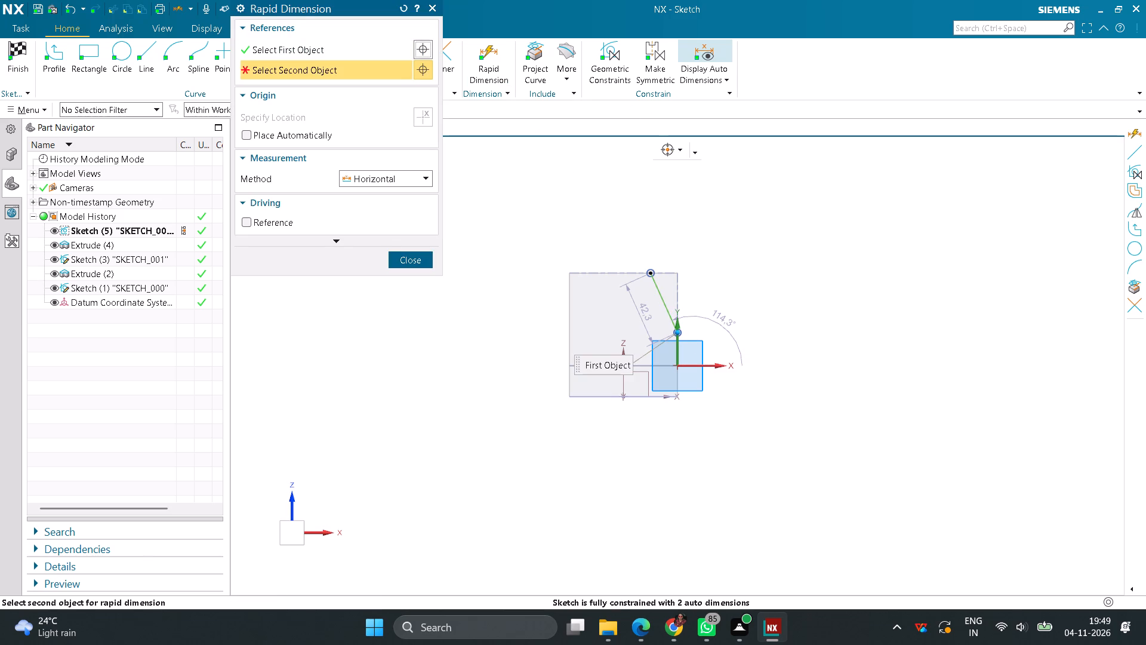
pyautogui.click(667, 400)
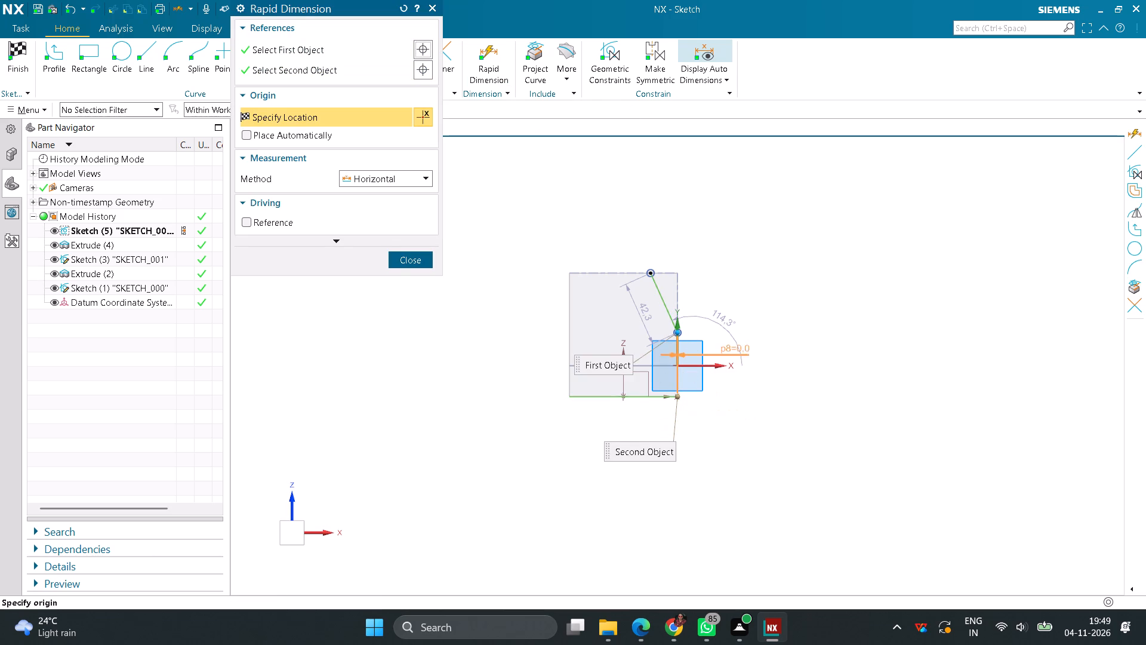
pyautogui.click(422, 175)
pyautogui.click(381, 196)
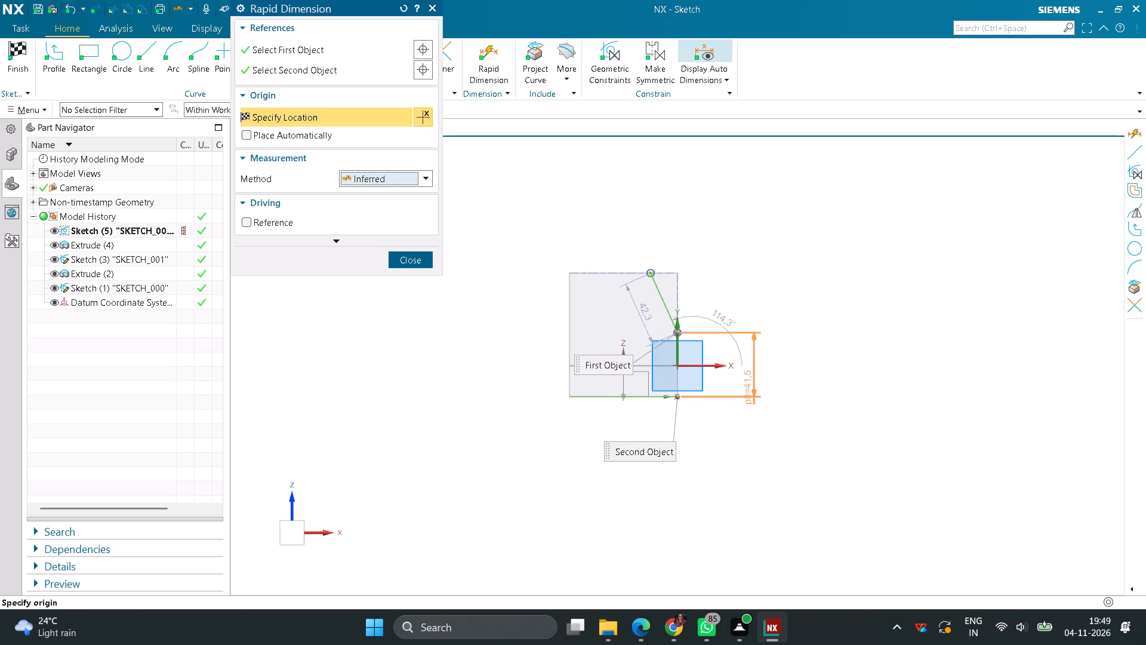
pyautogui.click(739, 413)
pyautogui.write('35')
pyautogui.press('Return')
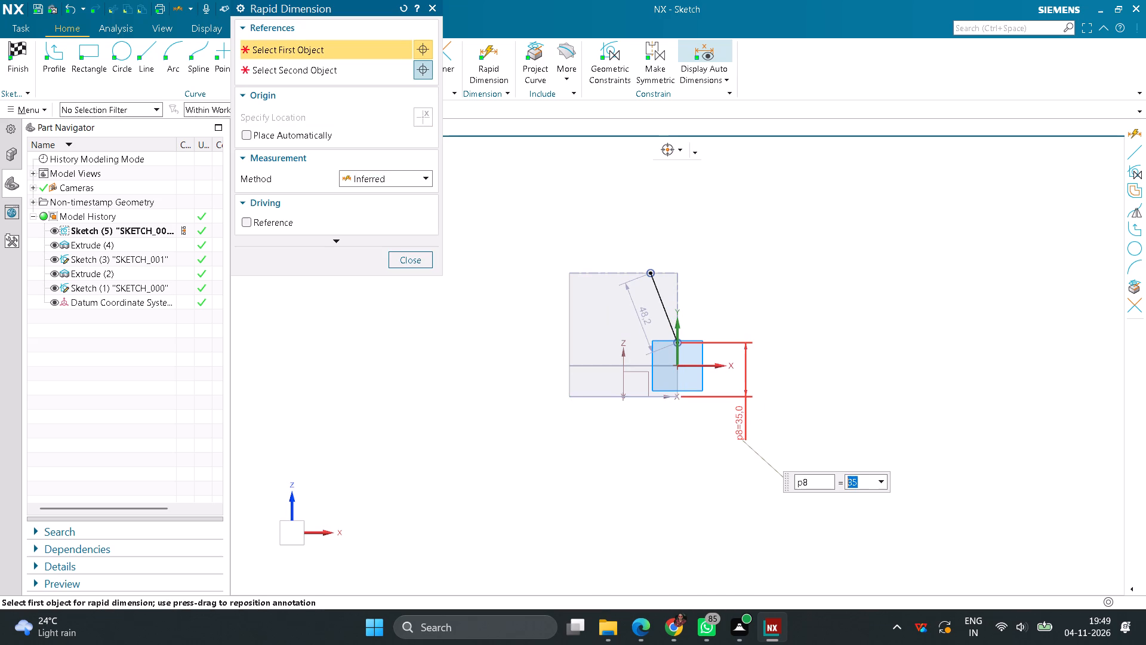
# Dimension the slanted line's upper endpoint 40 mm from the upright block's -X vertical edge.
pyautogui.click(649, 275)
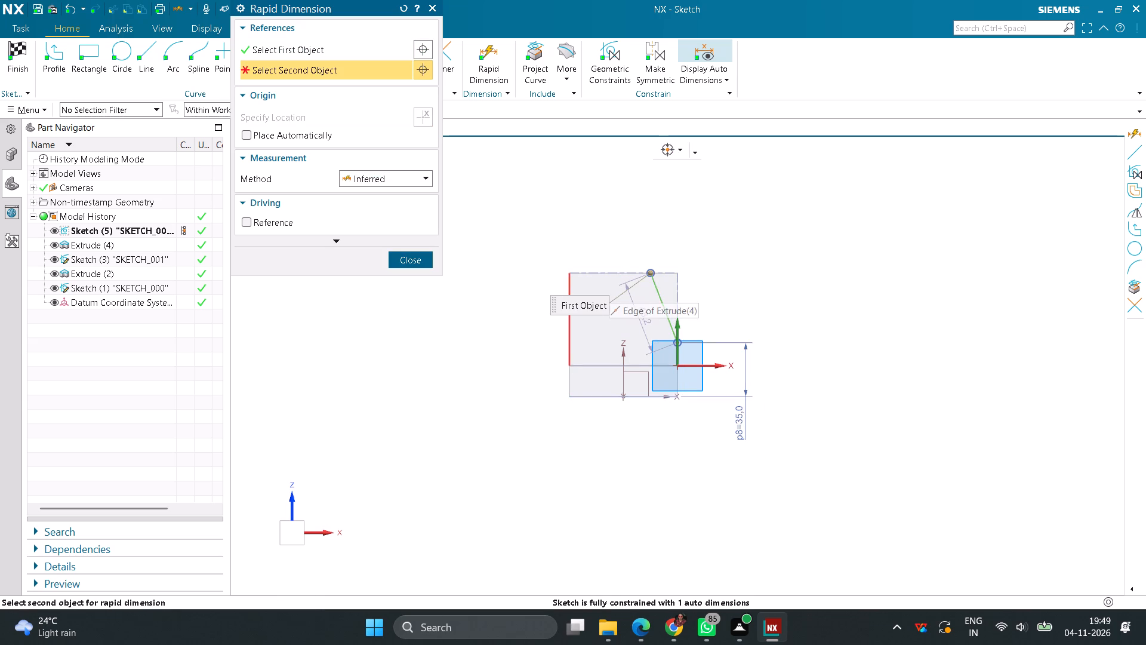
pyautogui.click(569, 293)
pyautogui.click(590, 237)
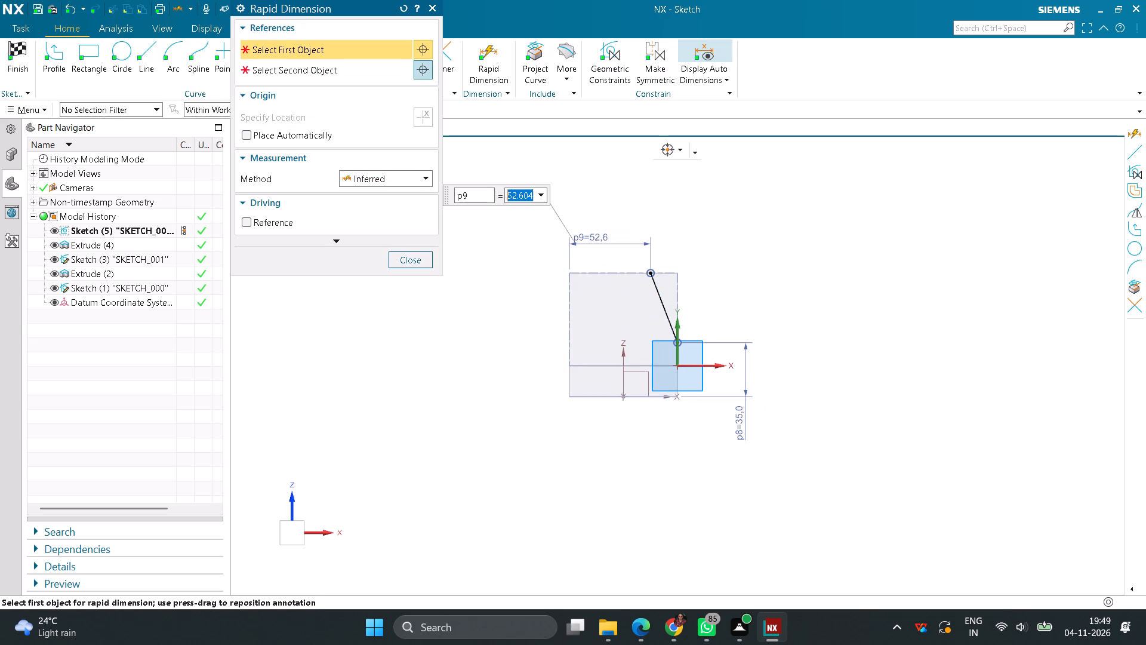
pyautogui.write('40')
pyautogui.press('Return')
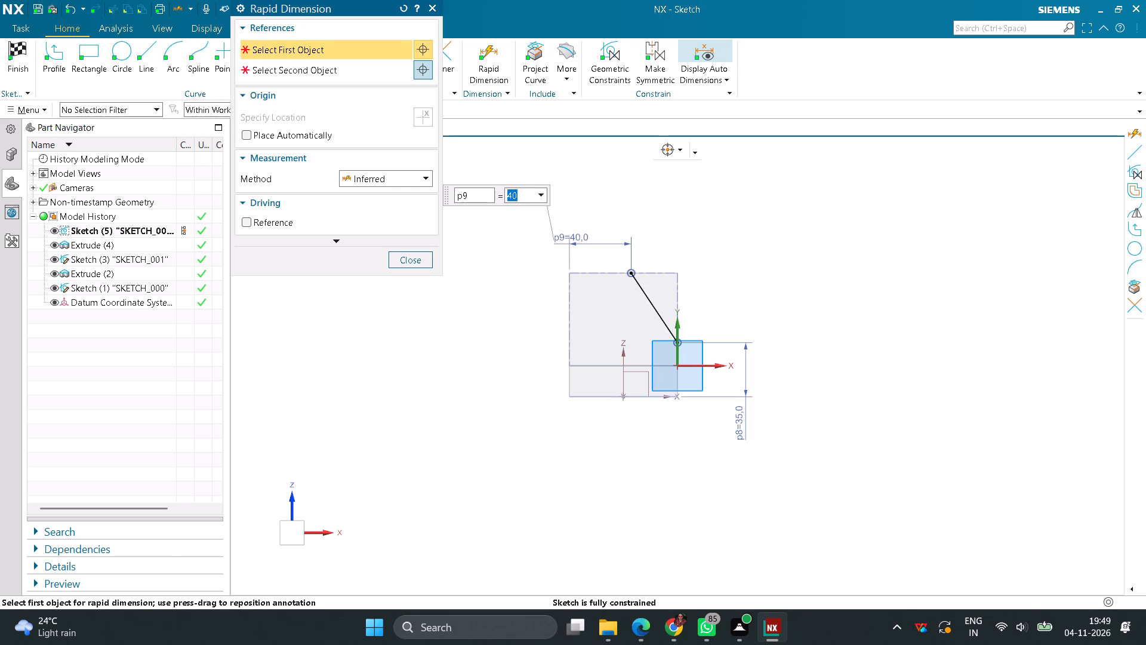
pyautogui.click(432, 263)
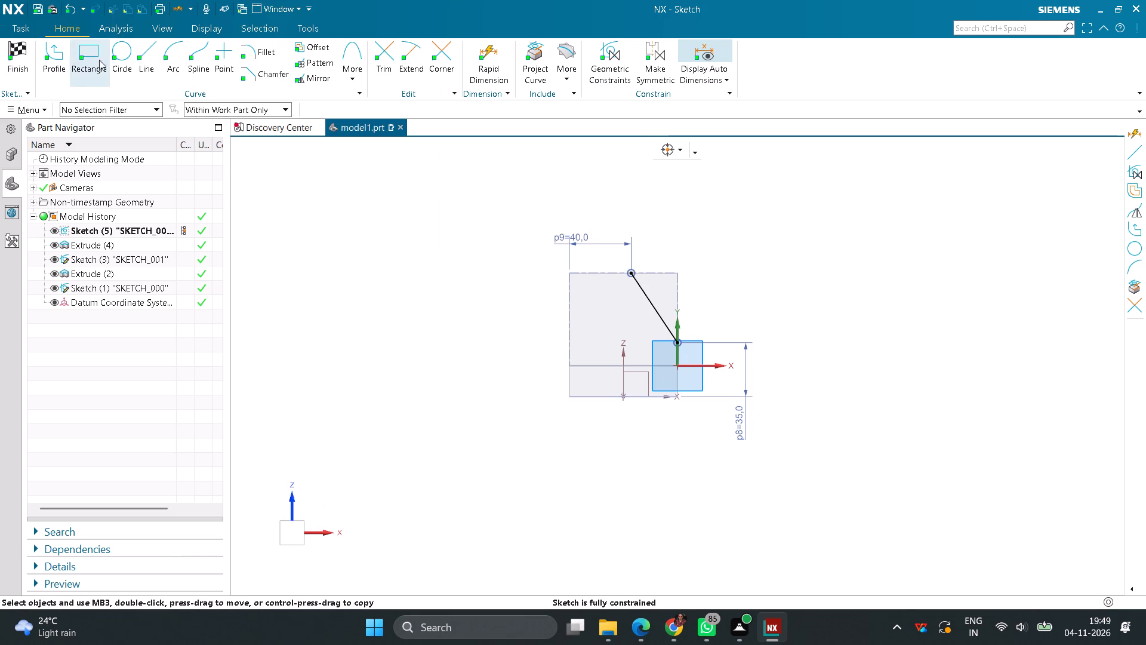
# Close the corner triangle with lines along the block's top and +X edges, and finish the sketch.
pyautogui.click(151, 56)
pyautogui.scroll(3, 636, 299)
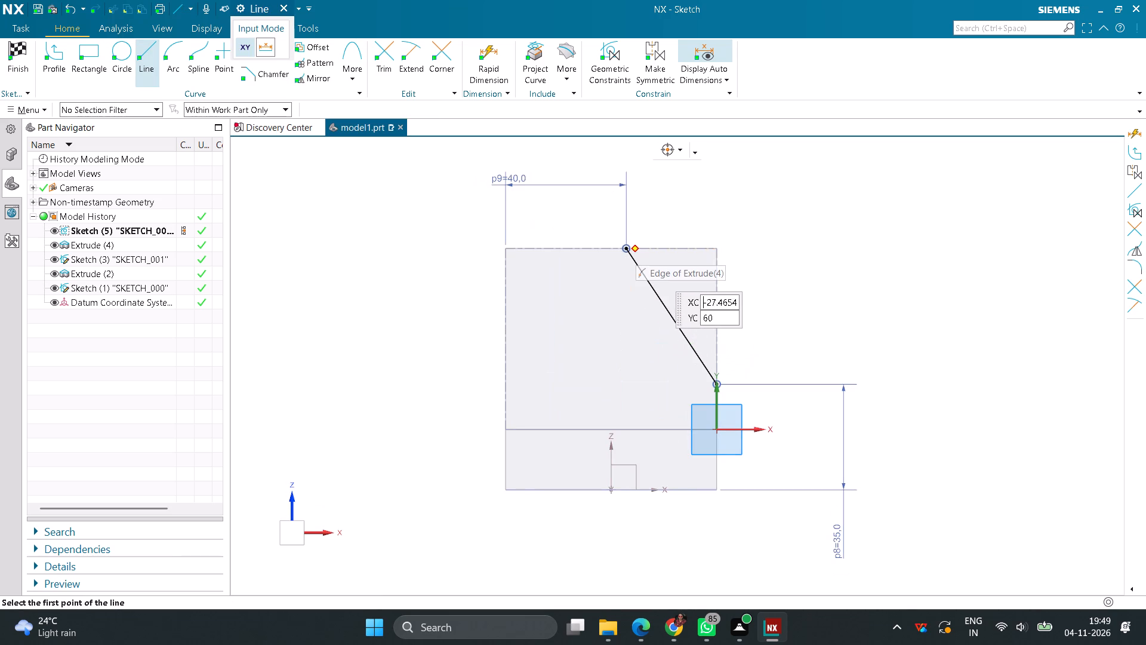
pyautogui.click(626, 250)
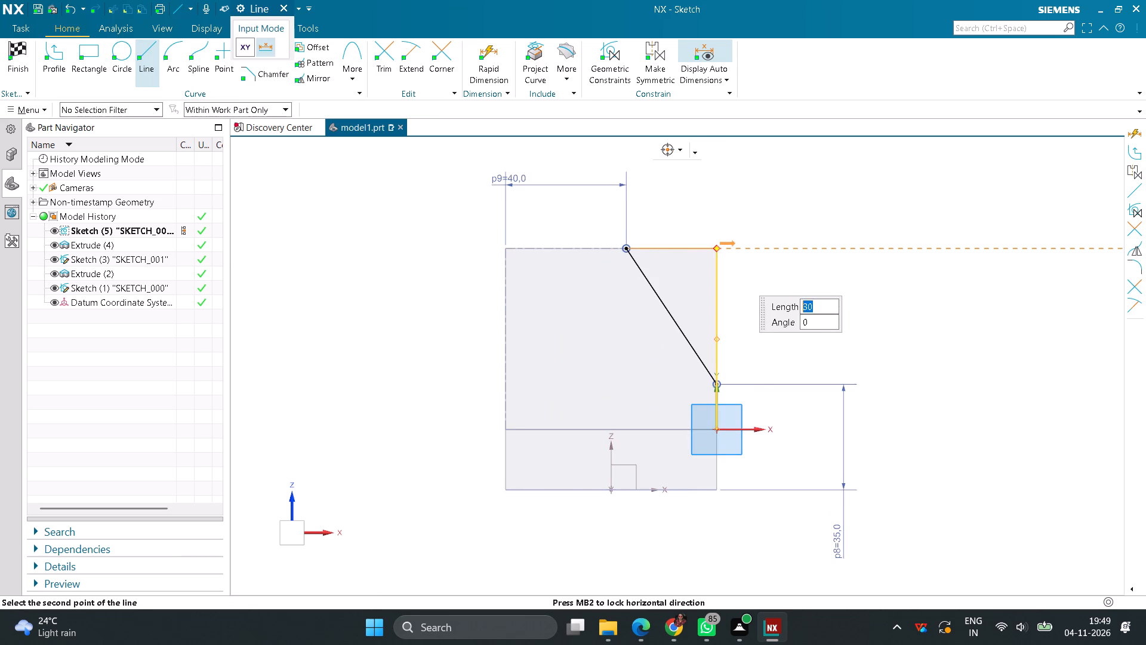
pyautogui.click(717, 254)
pyautogui.click(717, 250)
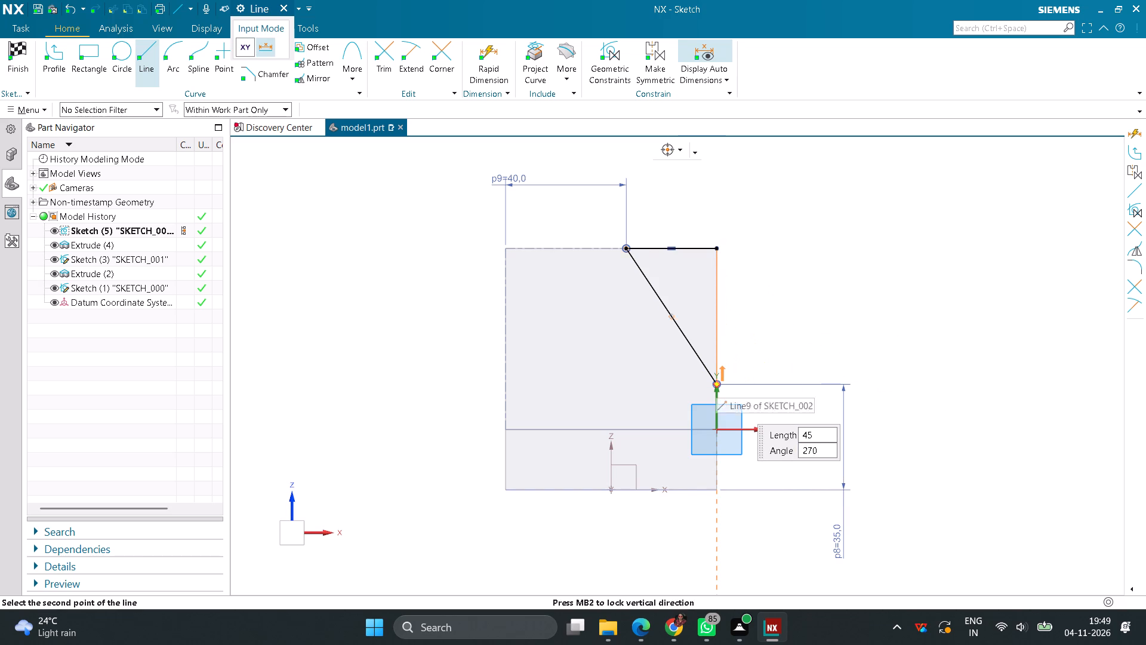
pyautogui.click(716, 382)
pyautogui.middleClick(803, 335)
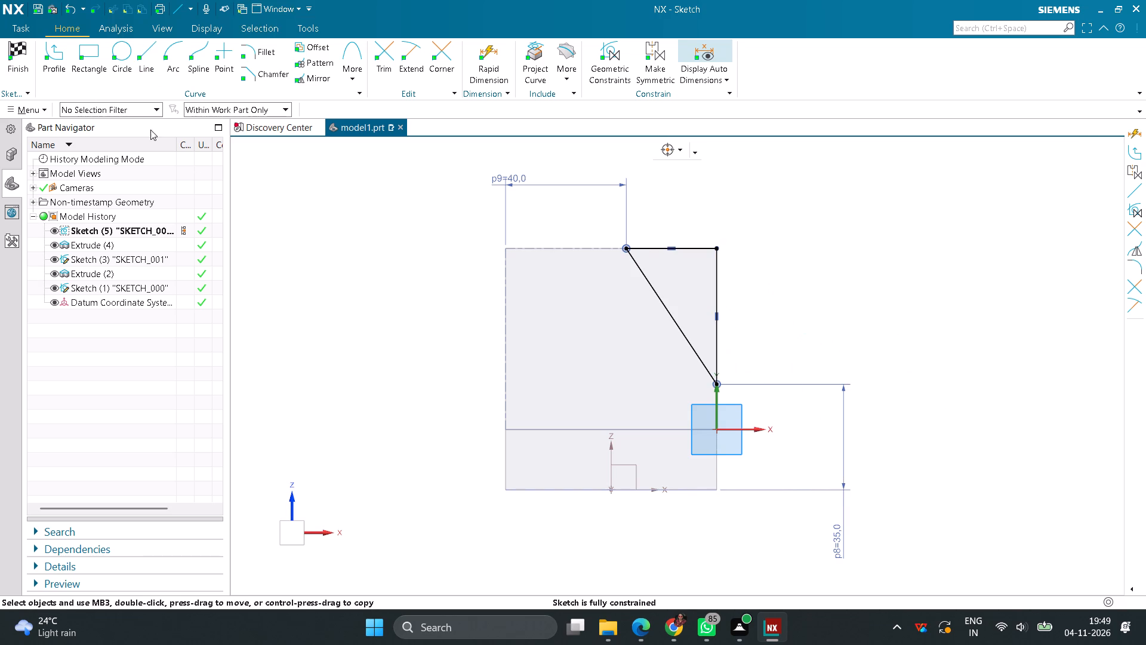
pyautogui.click(14, 58)
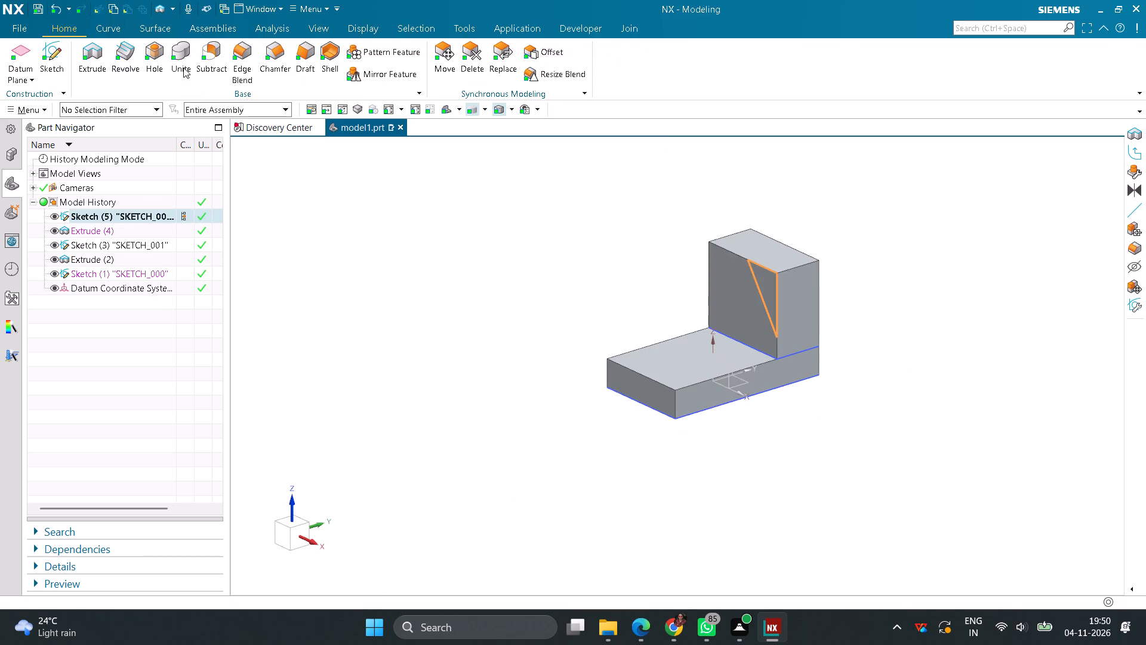
# Extrude the triangle 60 mm in the reversed direction through the upright block to cut off its corner.
pyautogui.click(94, 56)
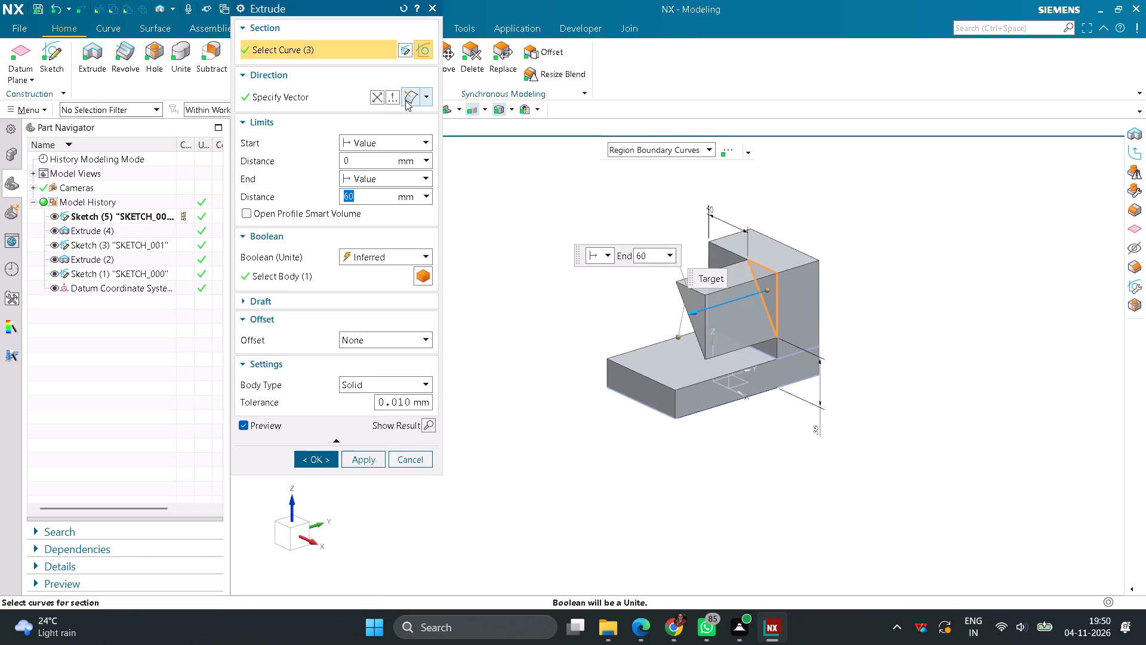
pyautogui.click(377, 100)
pyautogui.click(318, 466)
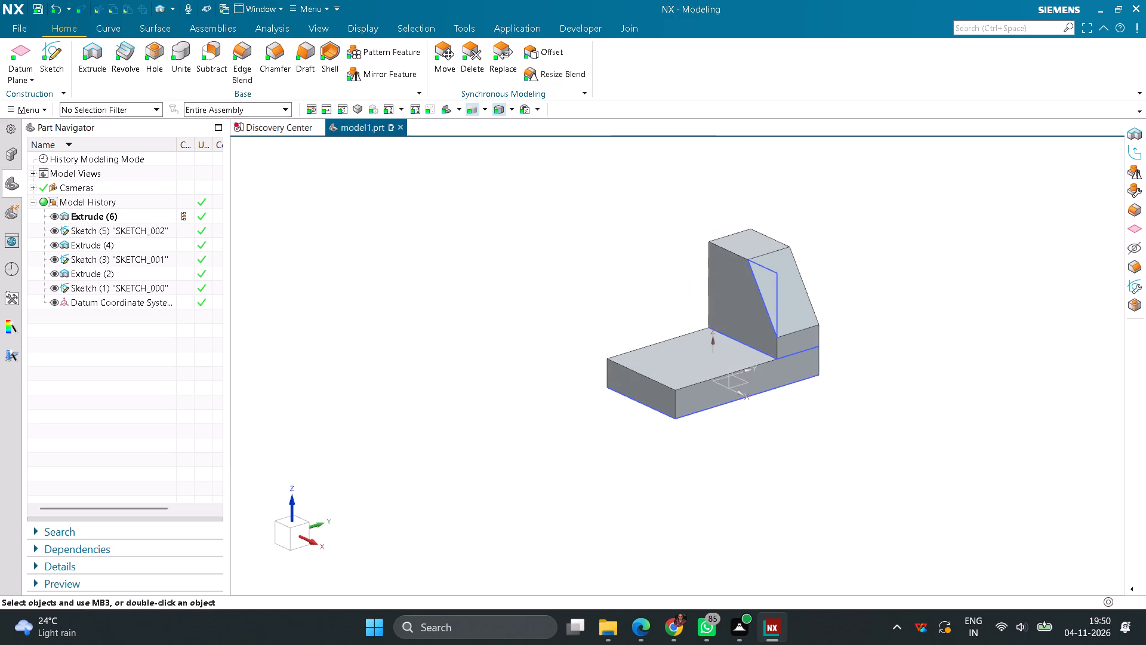
# Hide the triangle sketch on the upright block.
pyautogui.rightClick(781, 302)
pyautogui.click(847, 290)
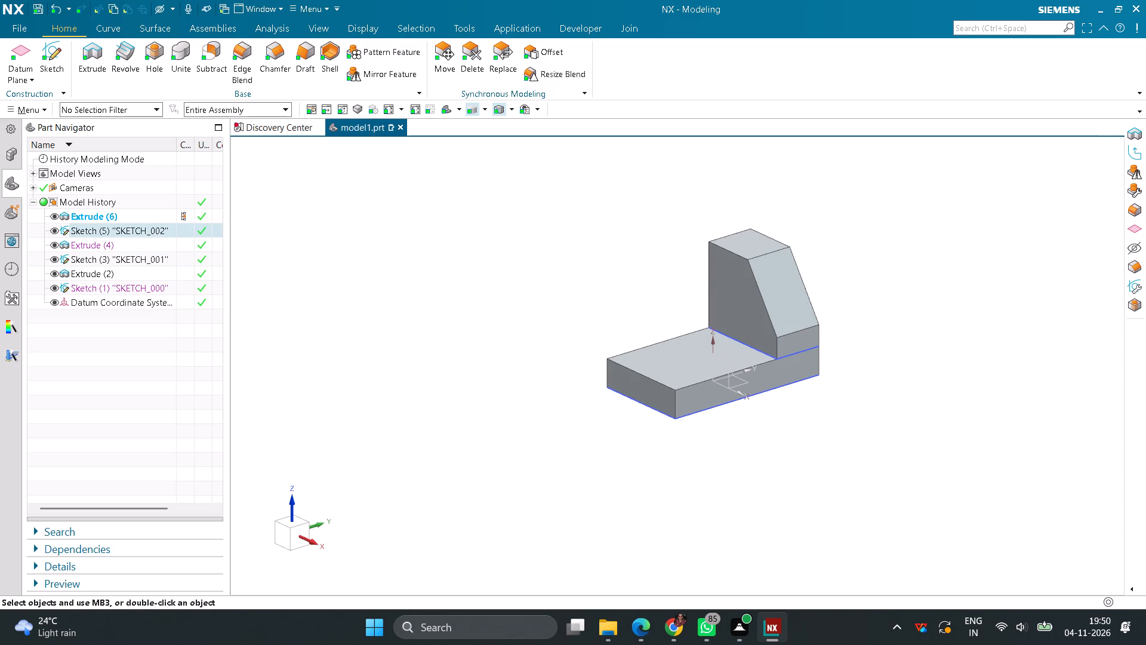
# On the upright block's top face, sketch a corner-to-corner rectangle about 30 mm along X by 16 mm along Y, inside the block's outline.
pyautogui.click(53, 56)
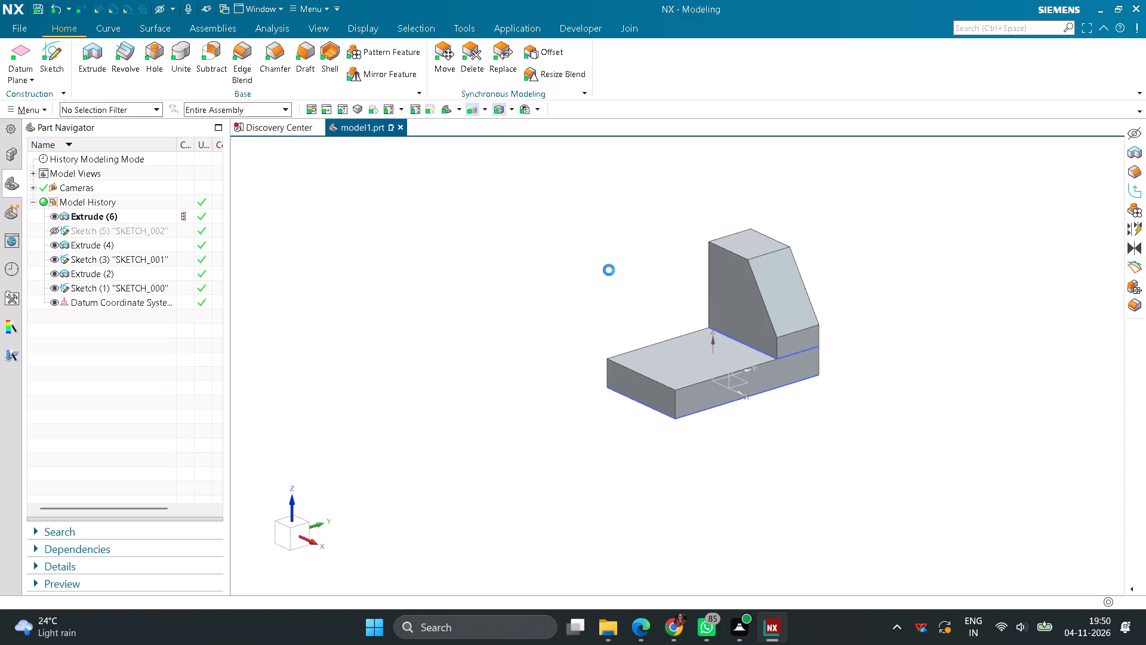
pyautogui.click(761, 250)
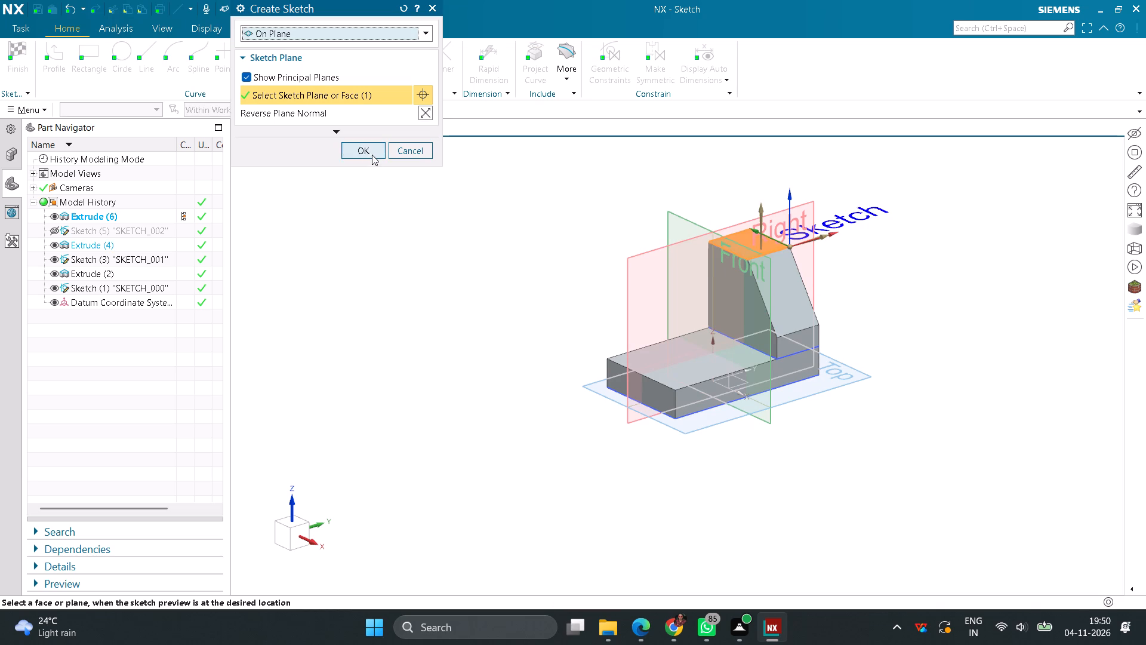
pyautogui.click(371, 154)
pyautogui.moveTo(785, 515); pyautogui.dragTo(821, 422, button='middle')
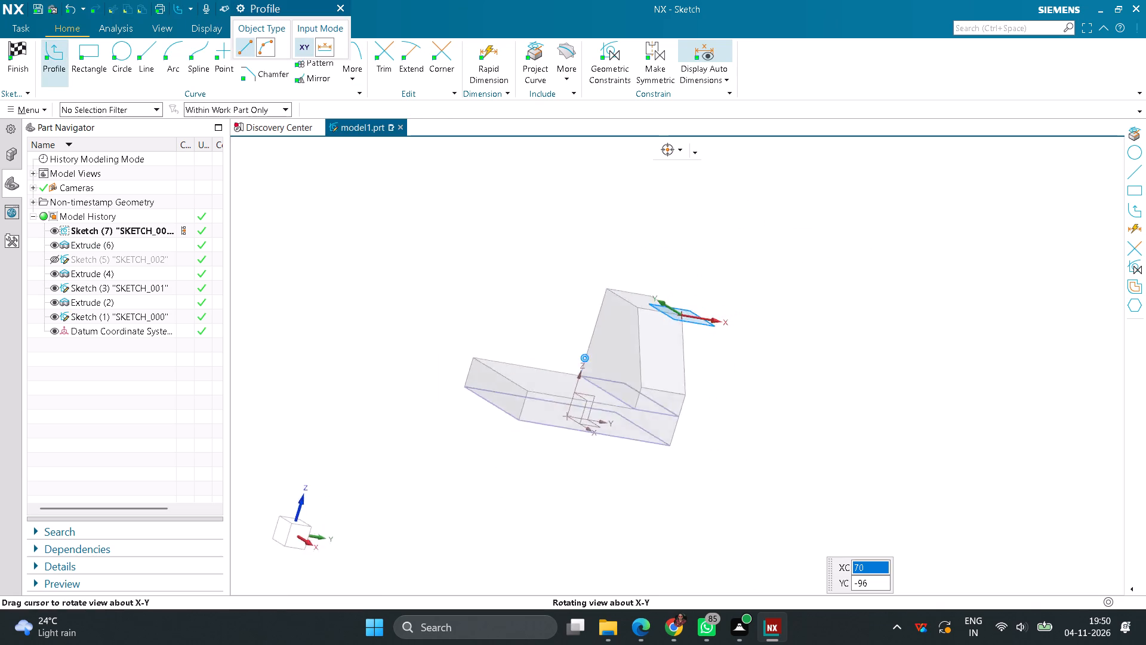
pyautogui.moveTo(821, 422); pyautogui.dragTo(850, 495, button='middle')
pyautogui.click(290, 525)
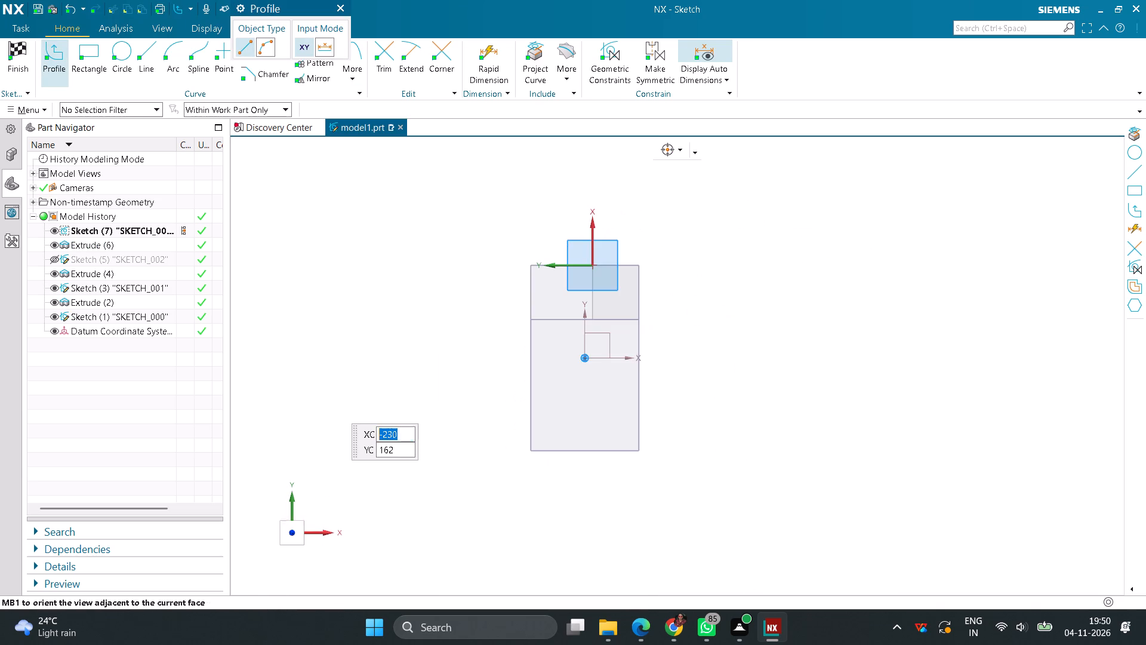
pyautogui.click(99, 58)
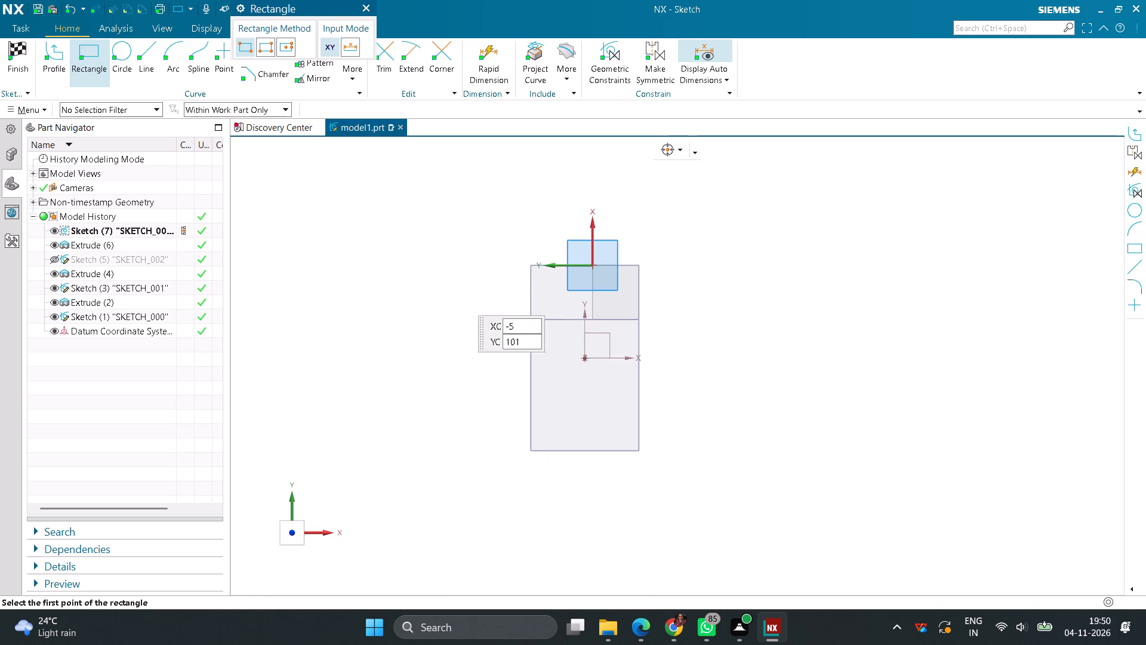
pyautogui.scroll(4, 568, 297)
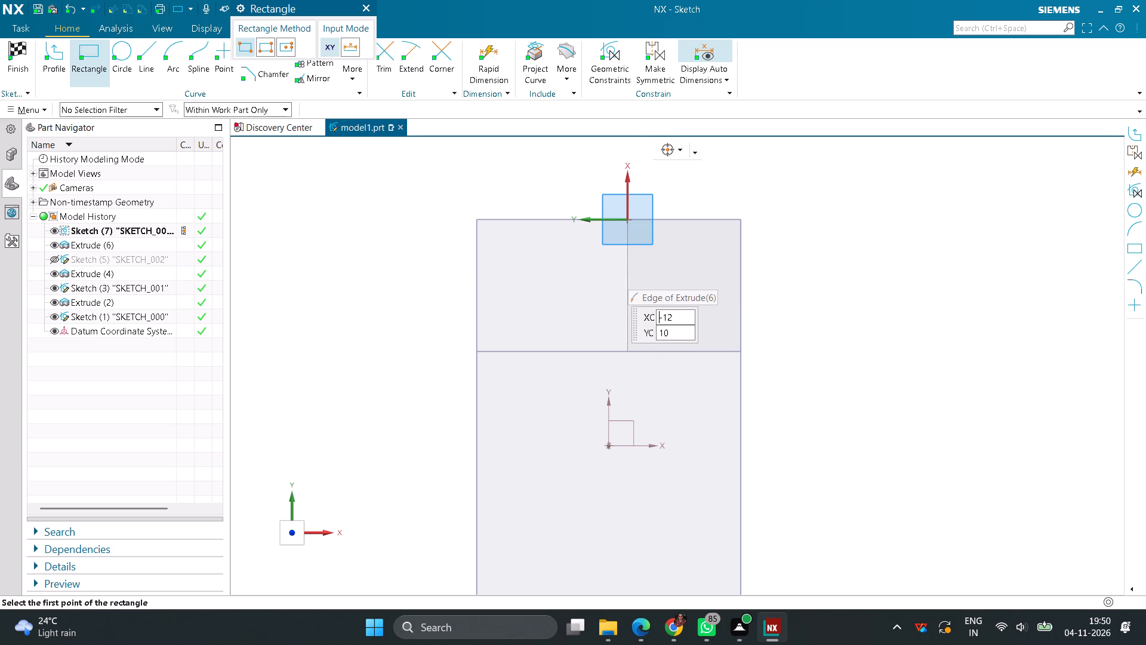
pyautogui.click(602, 262)
pyautogui.click(714, 322)
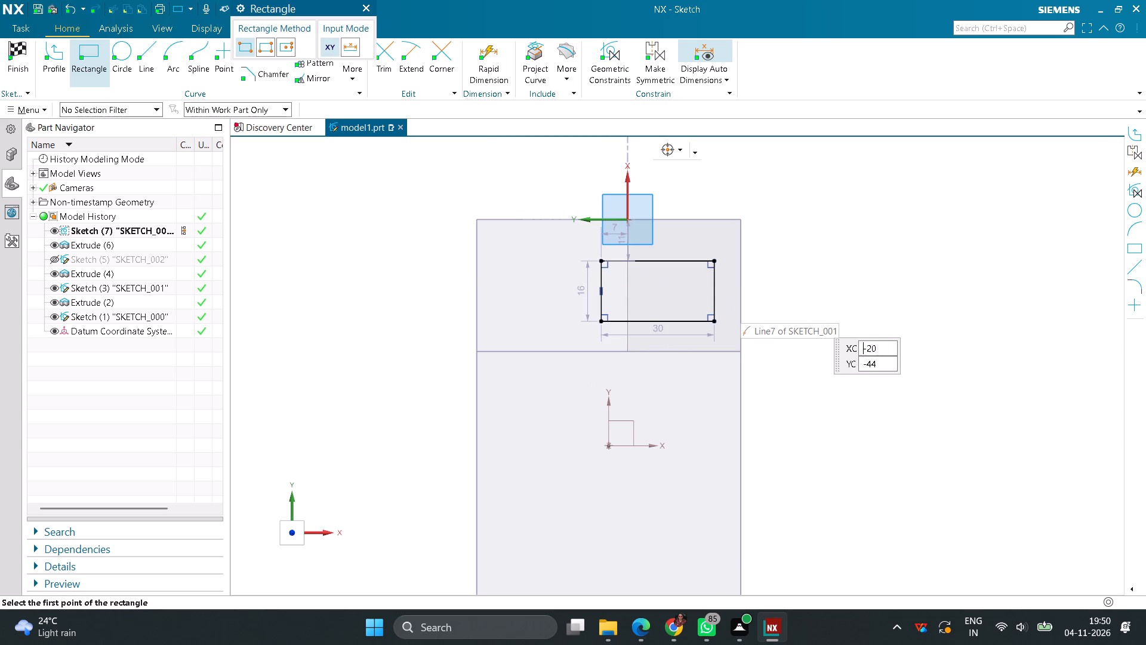
pyautogui.middleClick(910, 292)
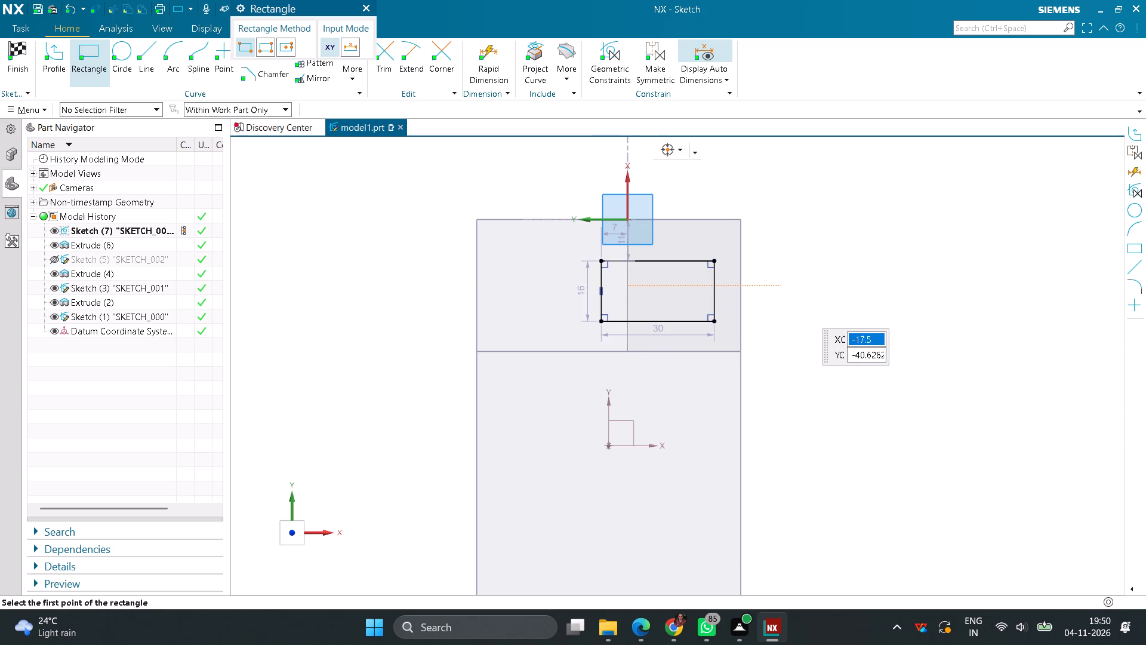
pyautogui.middleClick(812, 279)
pyautogui.middleClick(828, 265)
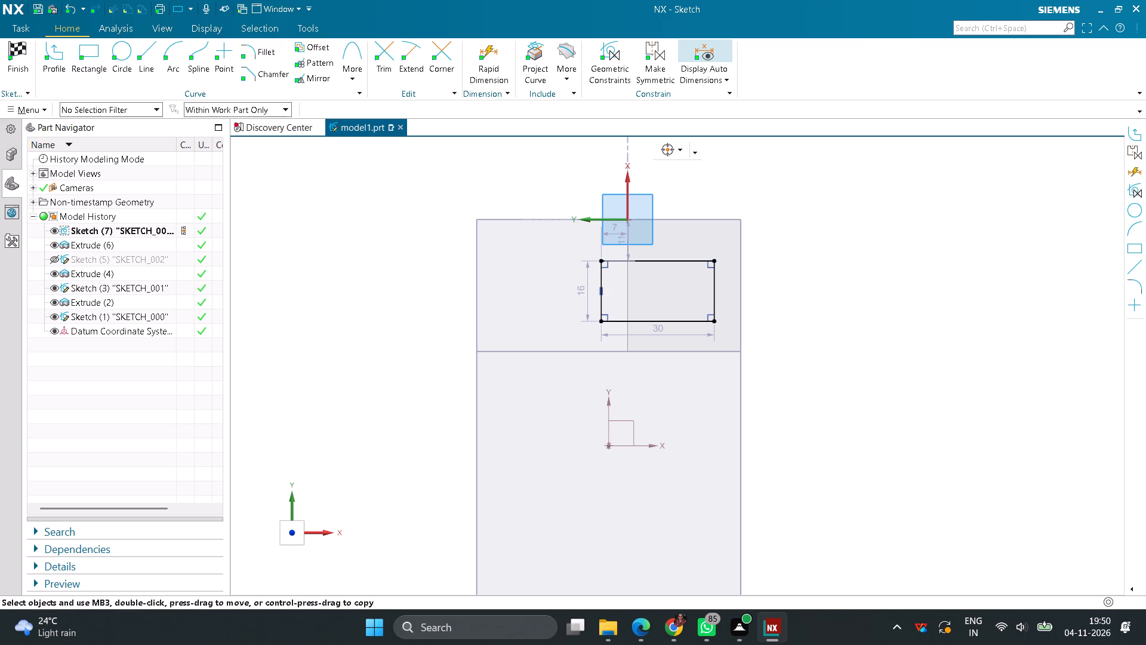
pyautogui.middleClick(829, 261)
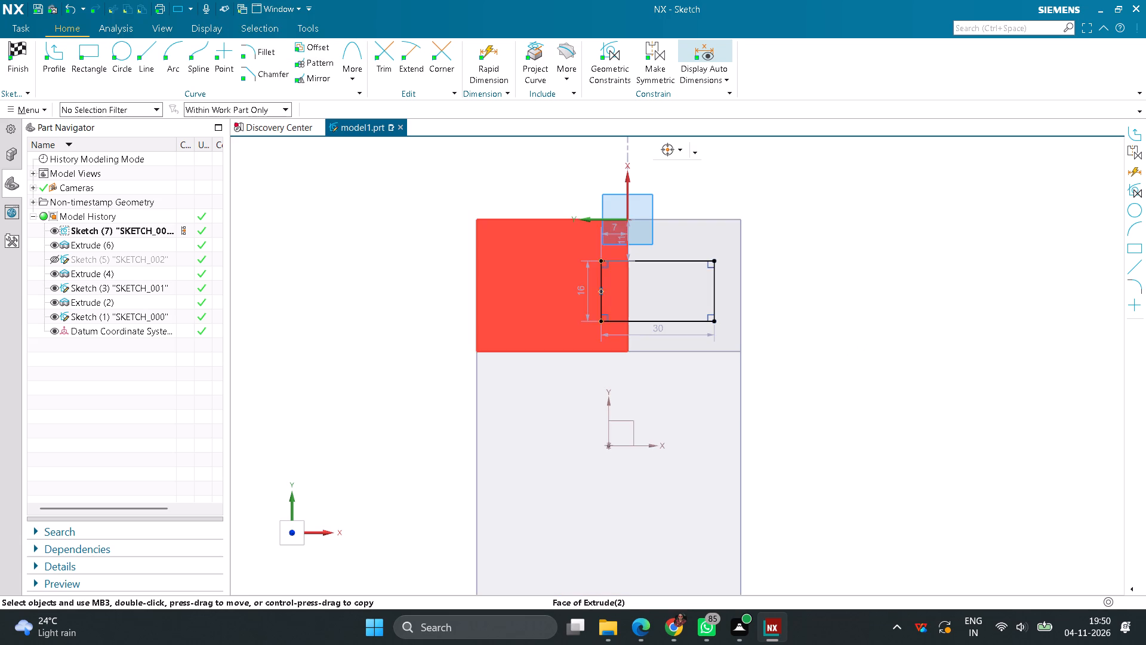
# Set the rectangle's depth along Y to 15 mm.
pyautogui.doubleClick(584, 295)
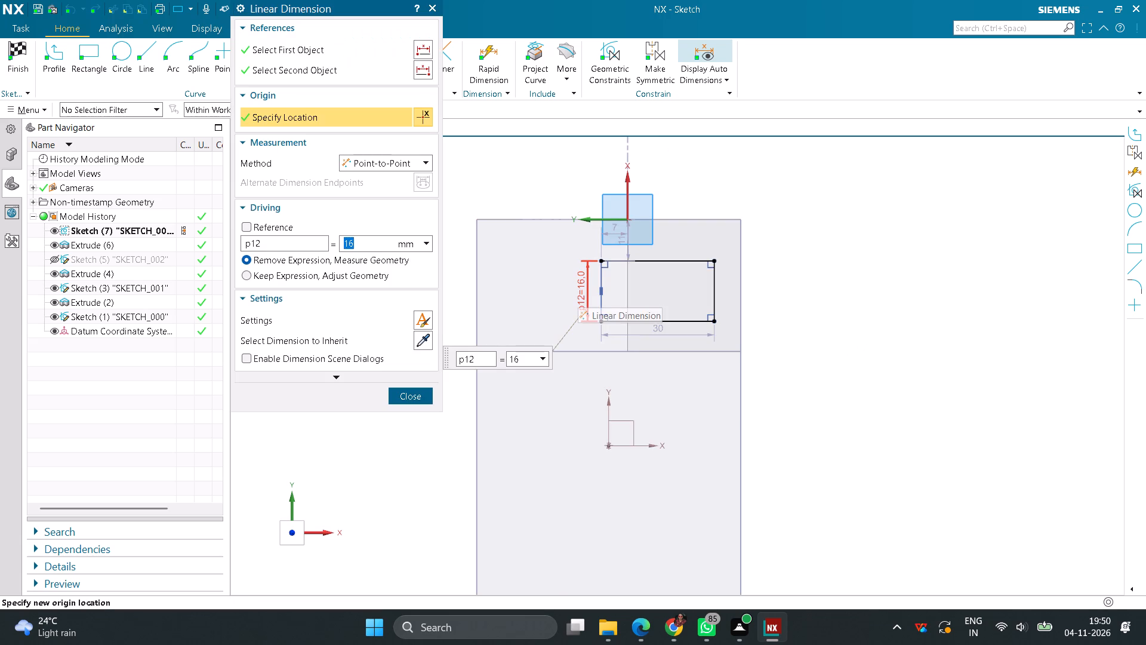
pyautogui.write('15')
pyautogui.press('Return')
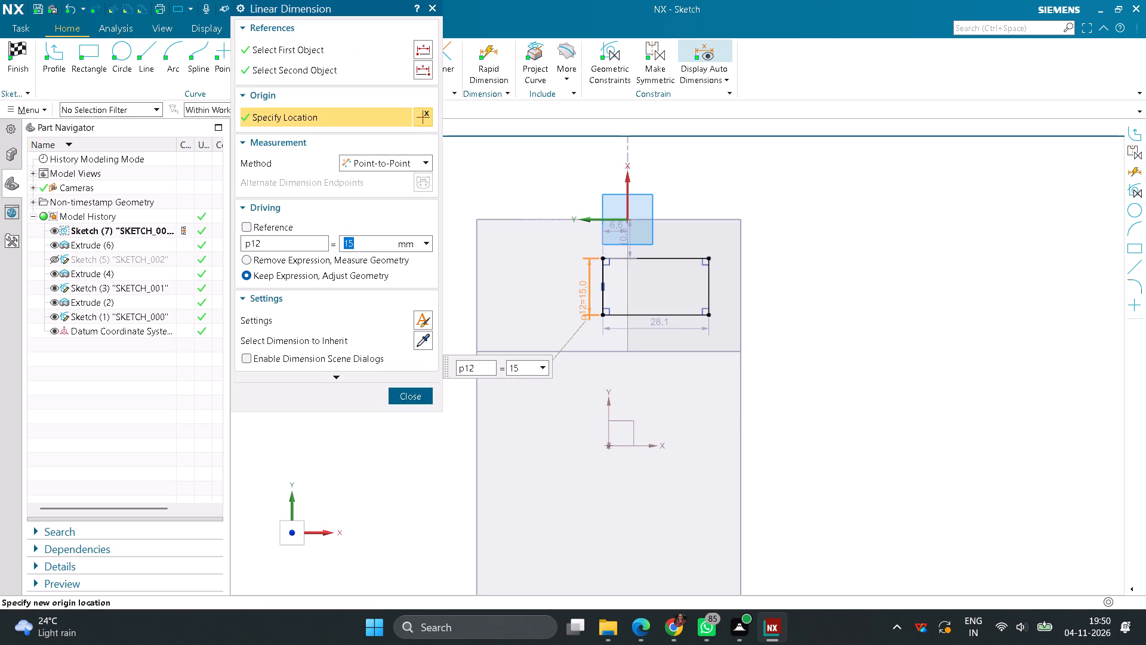
# Constrain the rectangle's corner nearest the block's +Y and +X edges to lie on the block's +X side edge using Point on Curve.
pyautogui.click(612, 70)
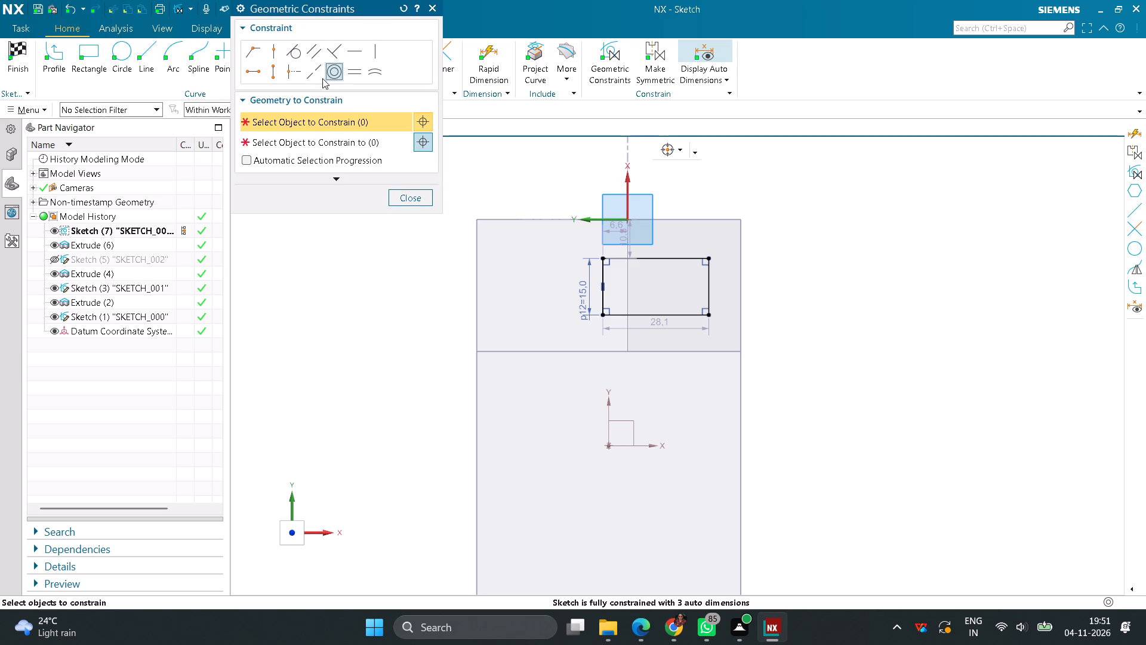
pyautogui.click(273, 51)
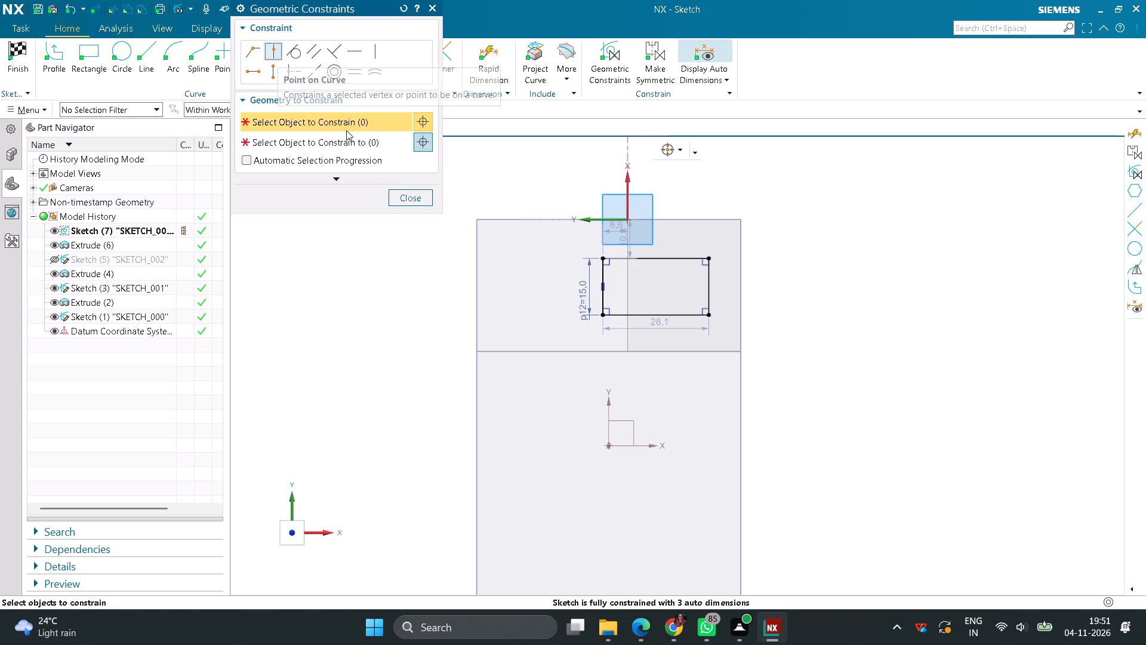
pyautogui.click(712, 258)
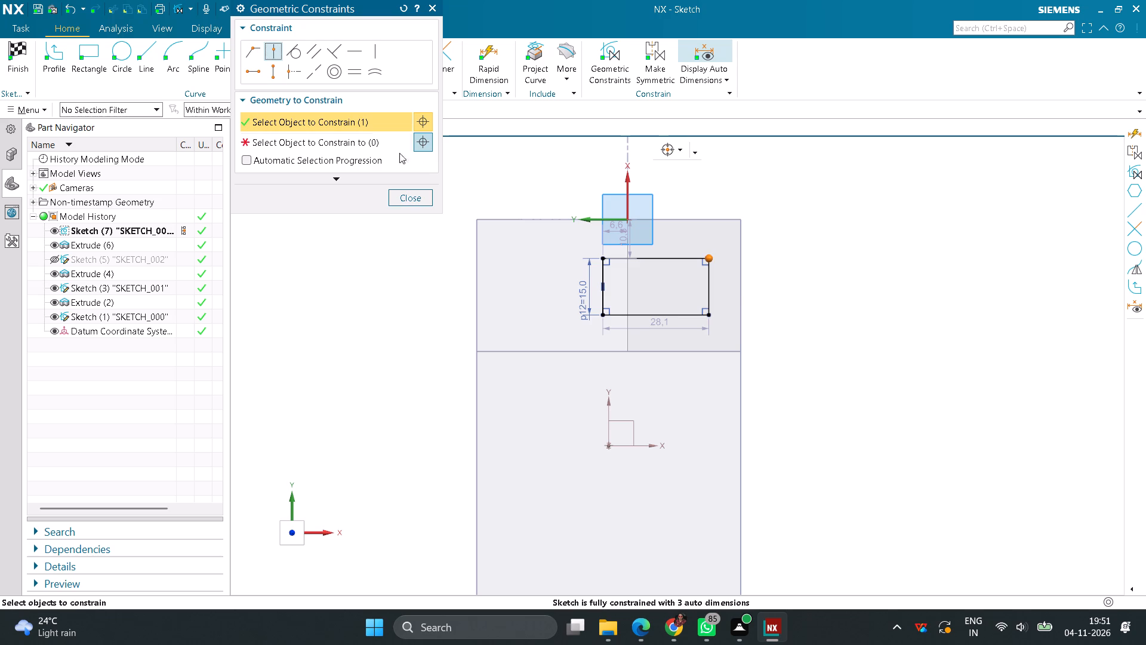
pyautogui.click(344, 142)
pyautogui.click(737, 271)
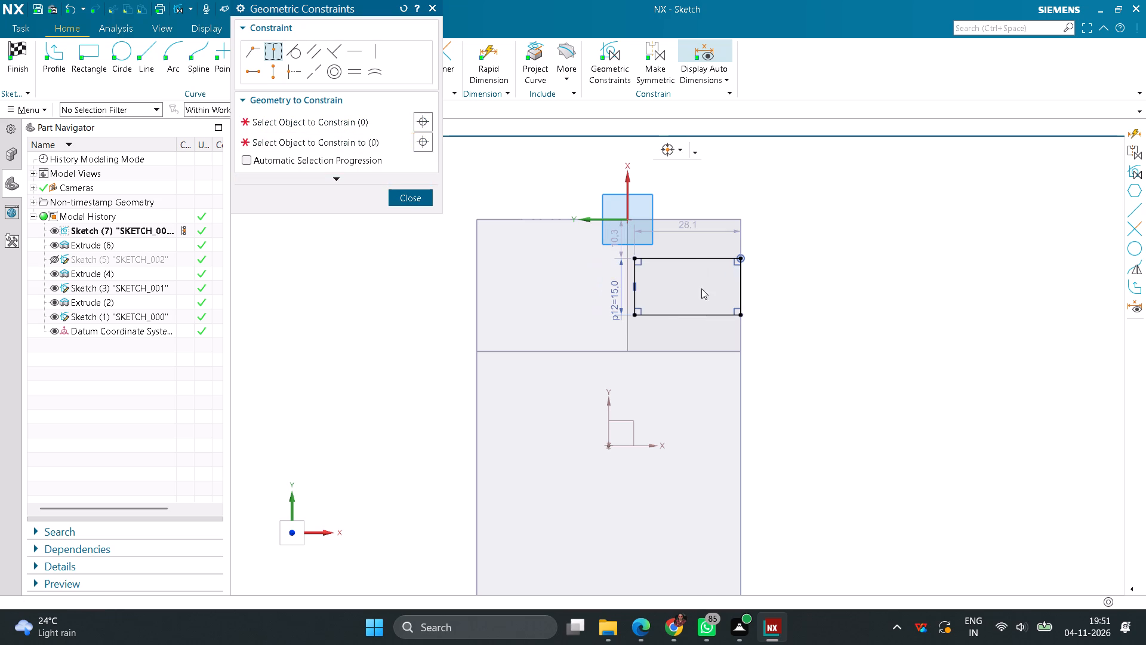
pyautogui.click(401, 194)
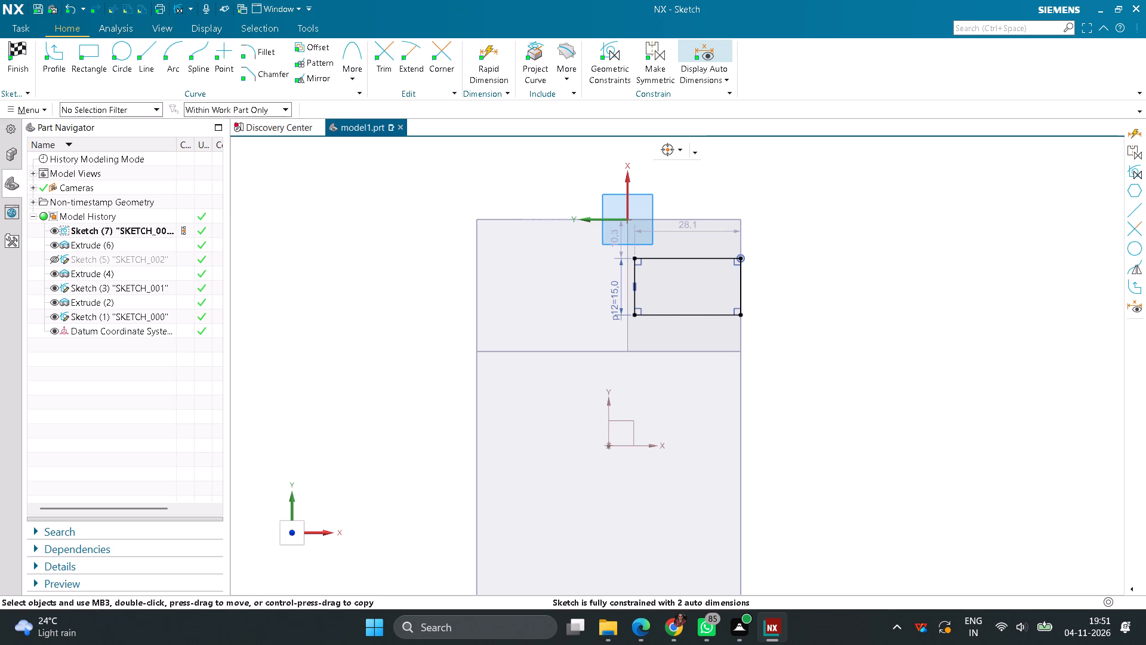
# Set the rectangle's width along X to 25 mm.
pyautogui.doubleClick(693, 228)
pyautogui.write('25')
pyautogui.press('Return')
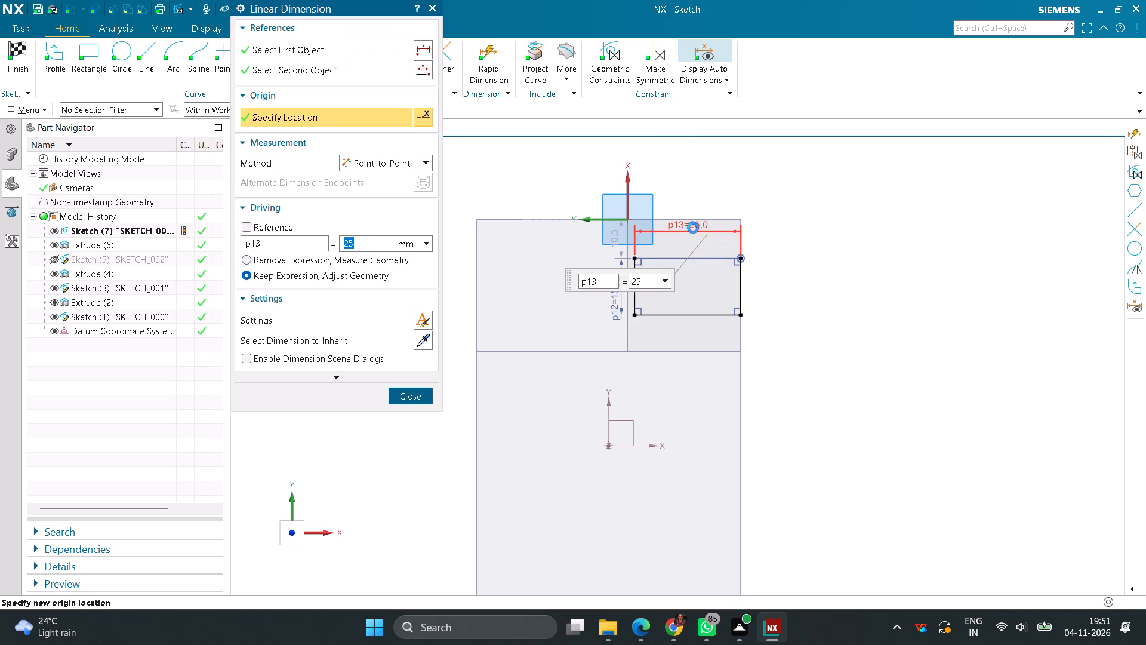
pyautogui.click(416, 401)
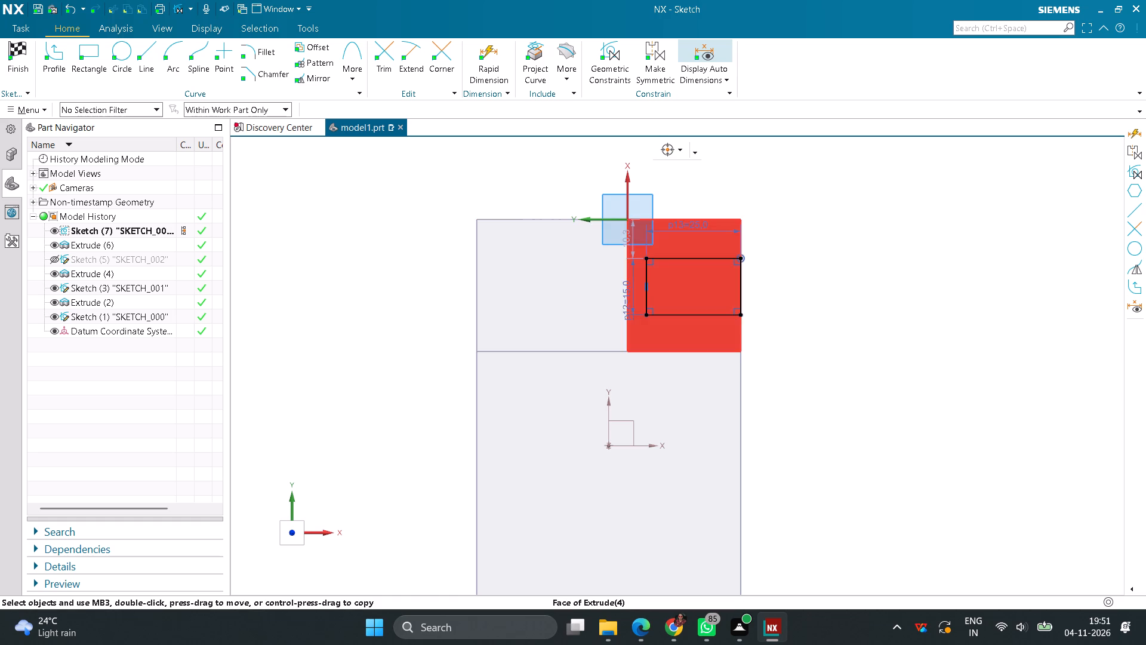
# Set the rectangle's distance from the upright block's +Y edge to 10 mm and finish the sketch.
pyautogui.doubleClick(629, 247)
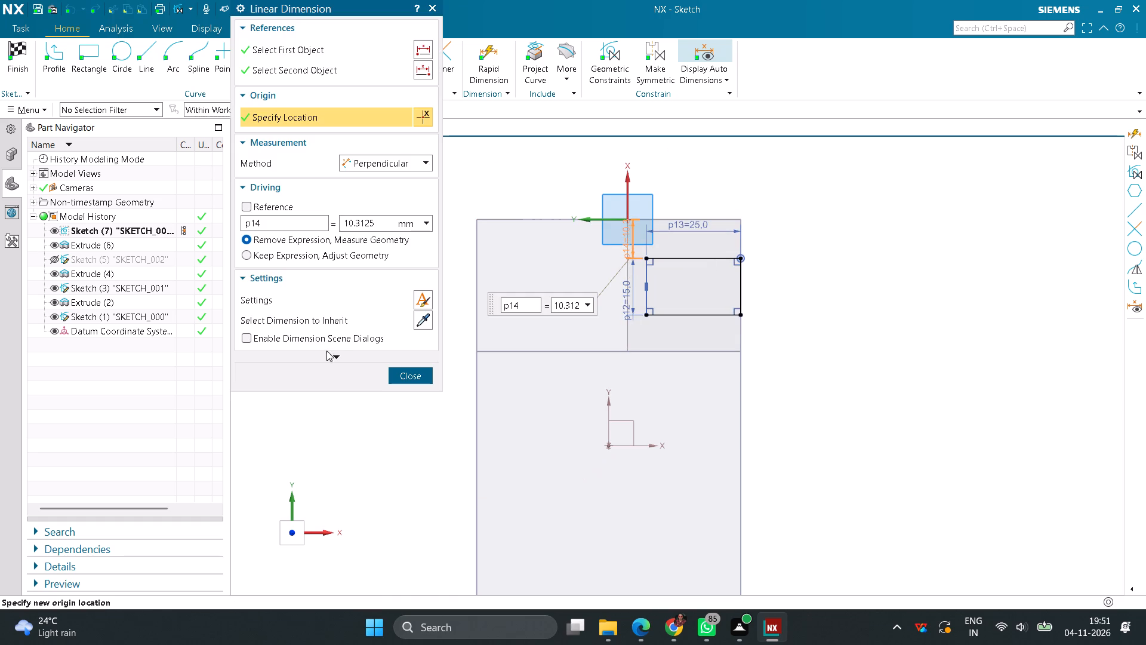
pyautogui.moveTo(380, 225); pyautogui.dragTo(239, 239)
pyautogui.write('10')
pyautogui.press('Return')
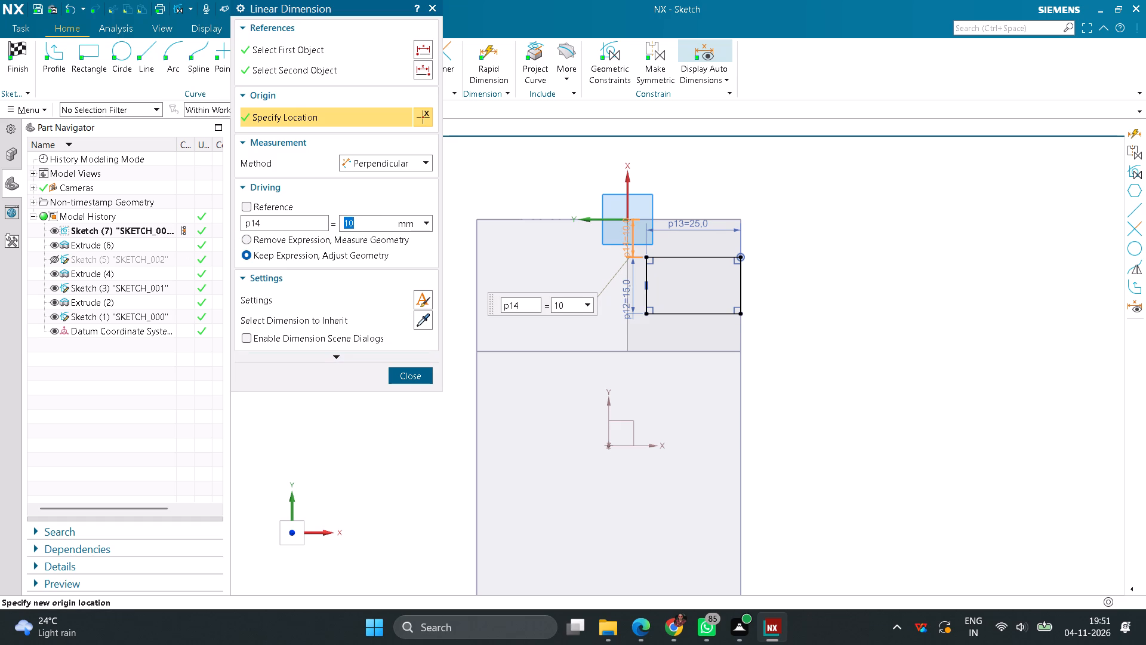
pyautogui.click(411, 368)
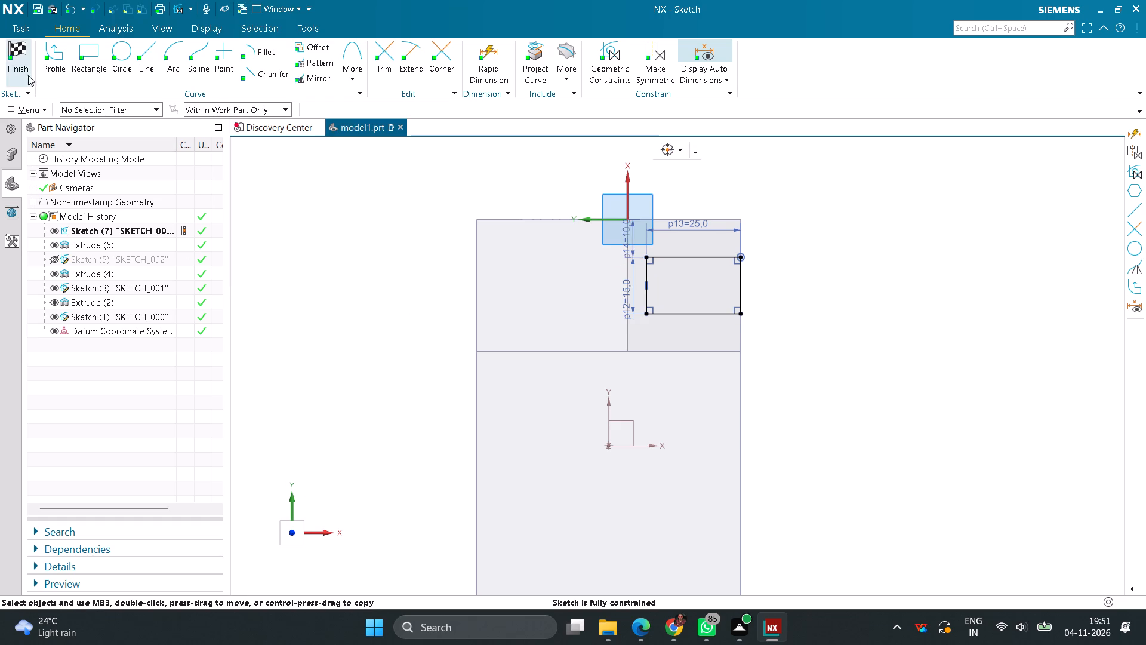
pyautogui.click(21, 54)
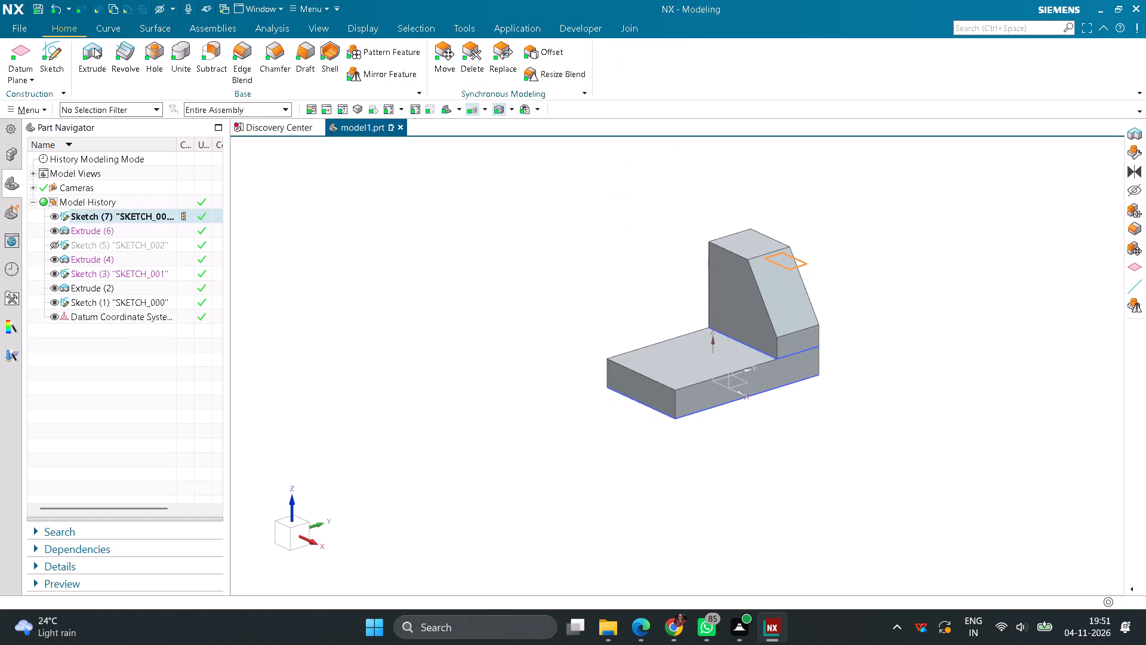
# Extrude the rectangle 75 mm in the reversed direction, subtracting it from the body to cut a slot down through the upright.
pyautogui.click(94, 48)
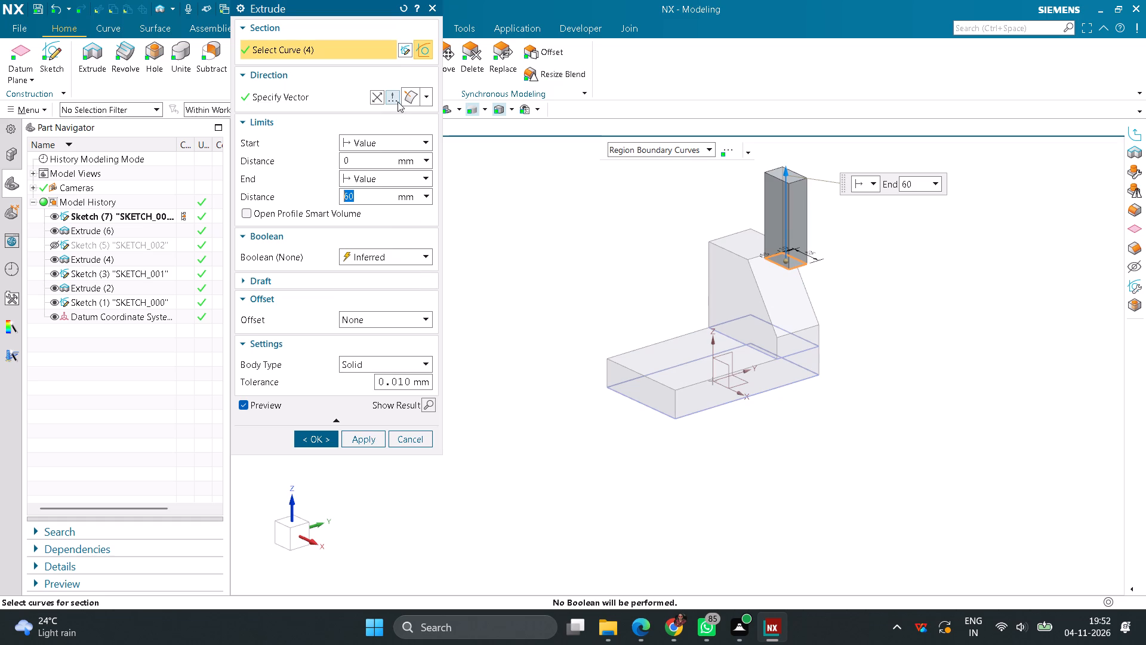
pyautogui.click(375, 97)
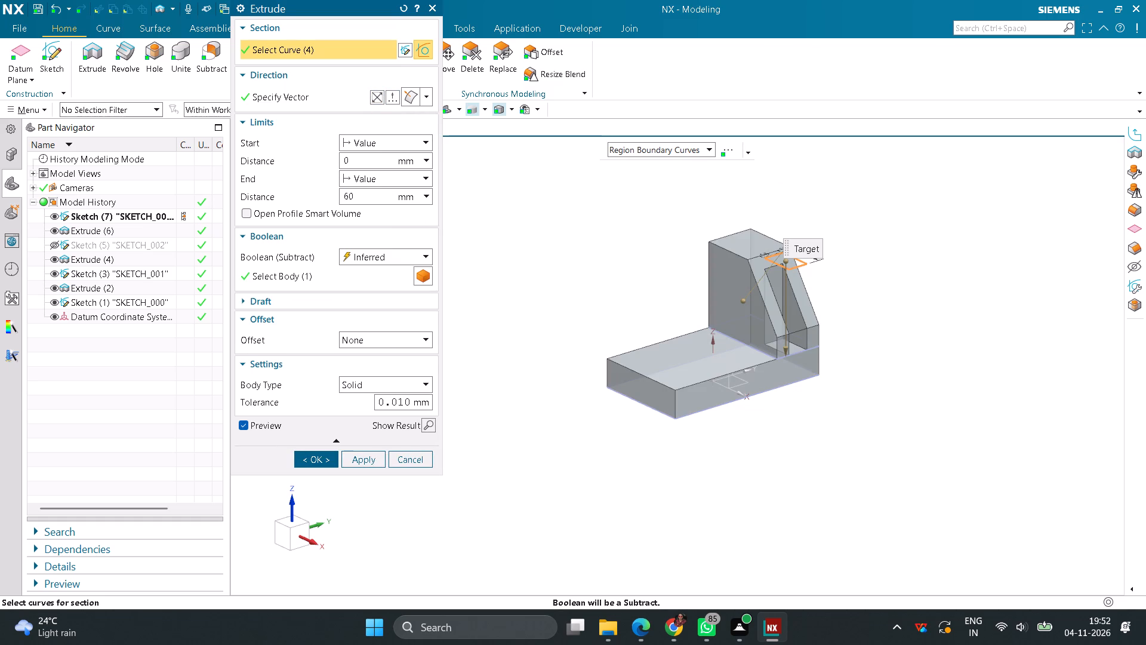
pyautogui.moveTo(374, 197); pyautogui.dragTo(242, 202)
pyautogui.write('75')
pyautogui.press('Return')
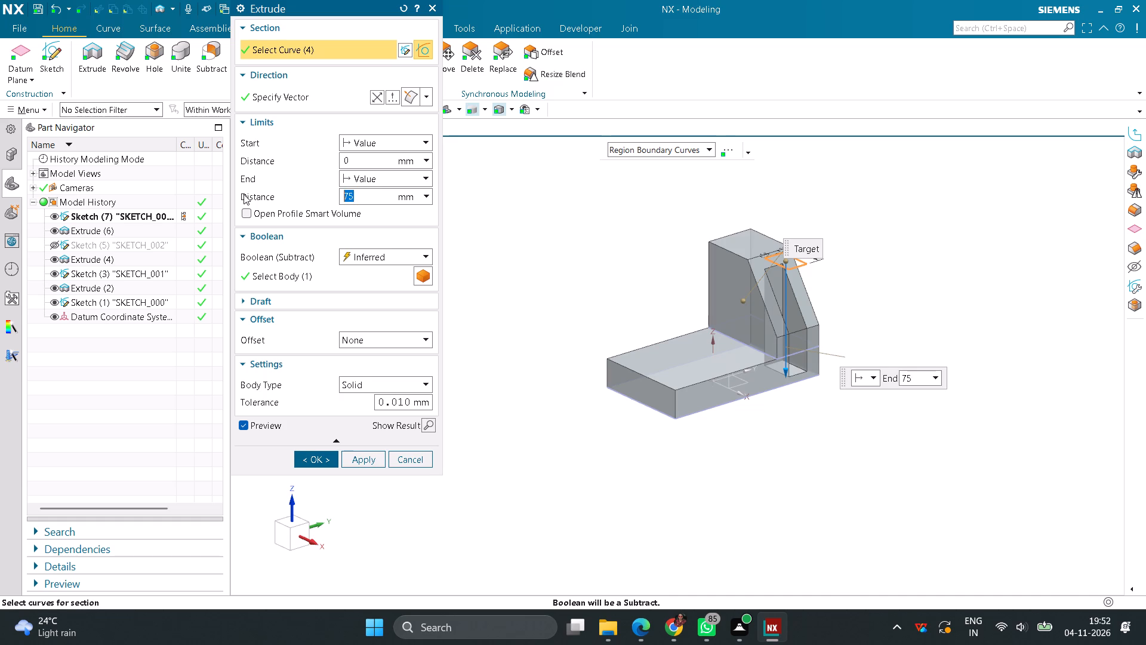
pyautogui.click(297, 463)
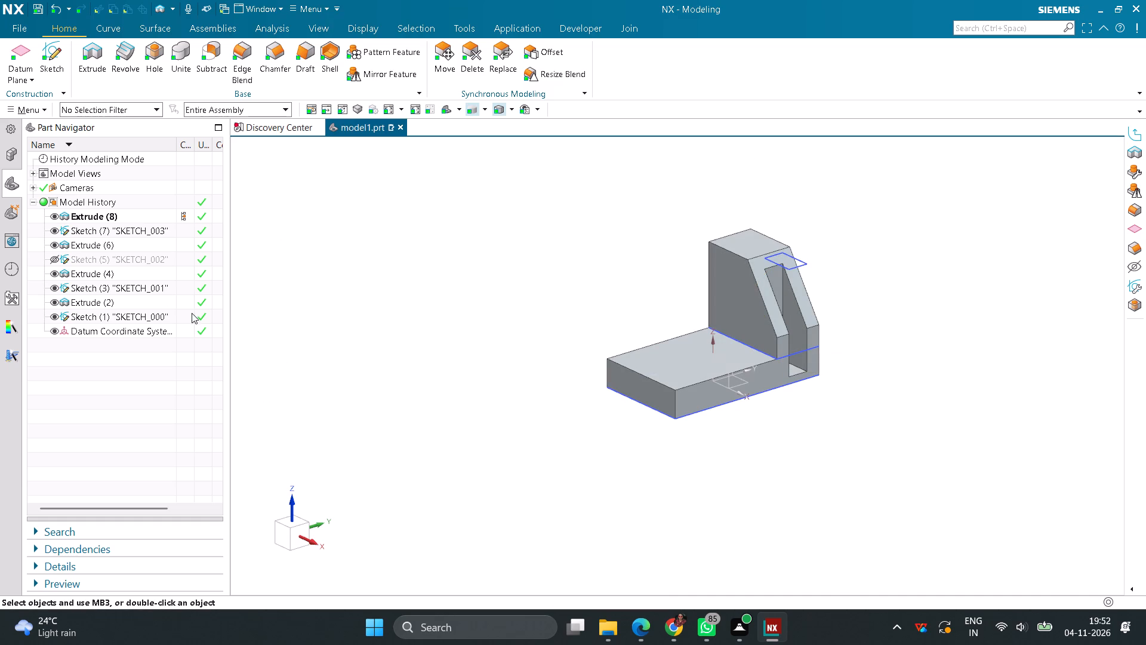
# On the base's top face, sketch a slanted line about 40.9 mm long from the base's -X edge to the upright's bottom edge.
pyautogui.click(49, 52)
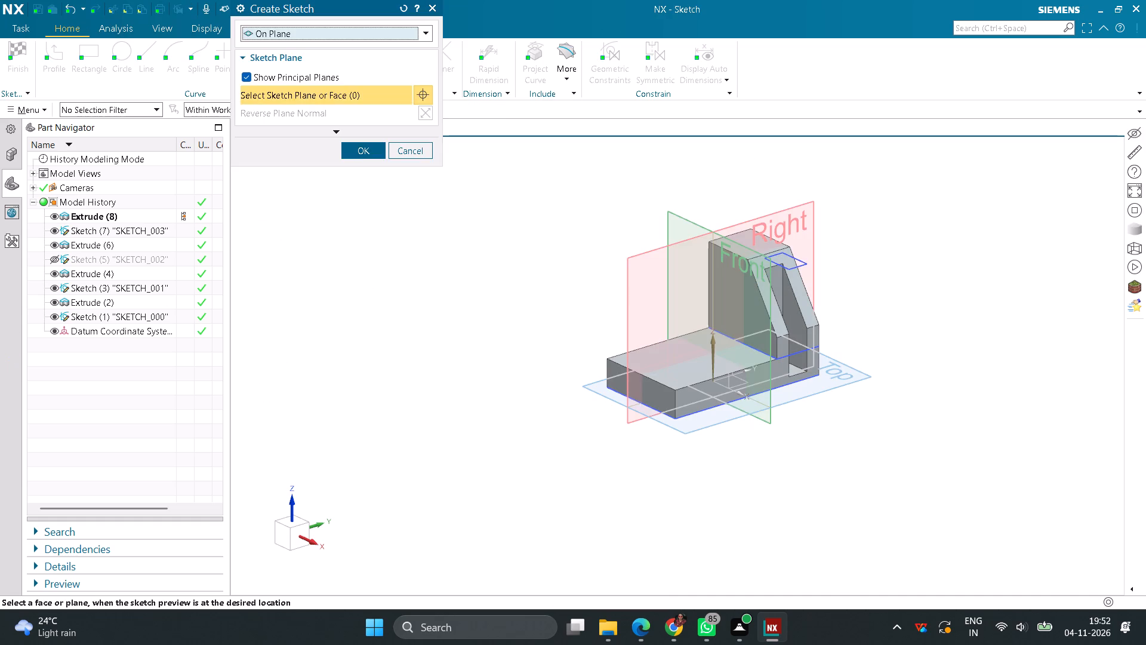
pyautogui.click(633, 357)
pyautogui.click(358, 151)
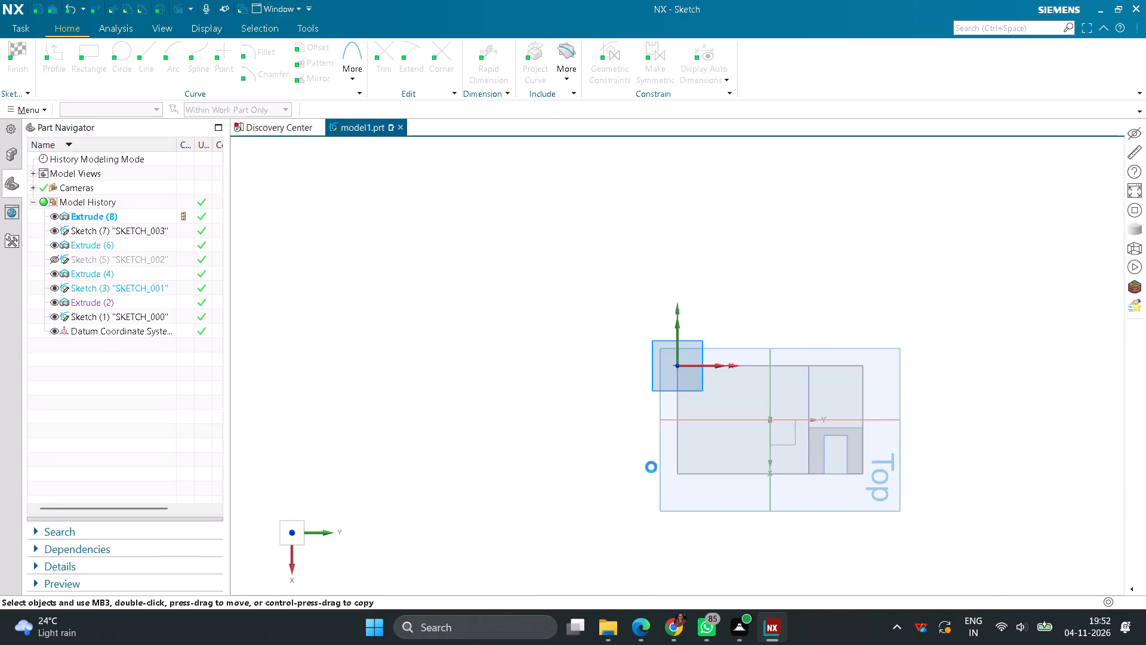
pyautogui.moveTo(891, 513); pyautogui.dragTo(852, 271, button='middle')
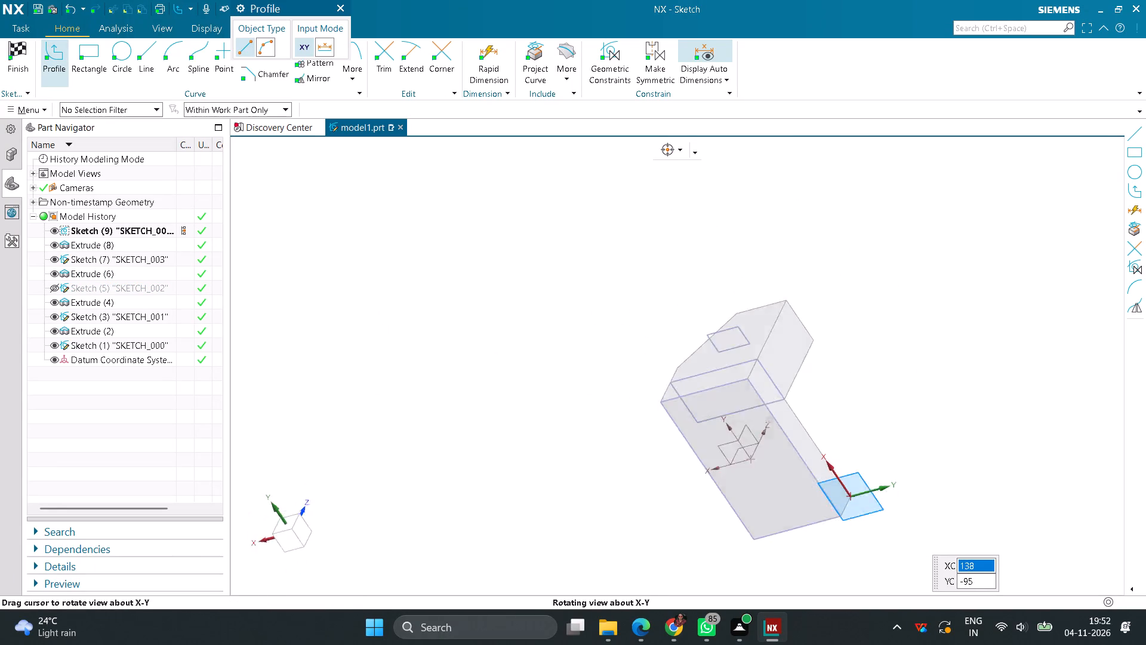
pyautogui.moveTo(852, 271); pyautogui.dragTo(443, 347, button='middle')
pyautogui.click(291, 520)
pyautogui.click(283, 523)
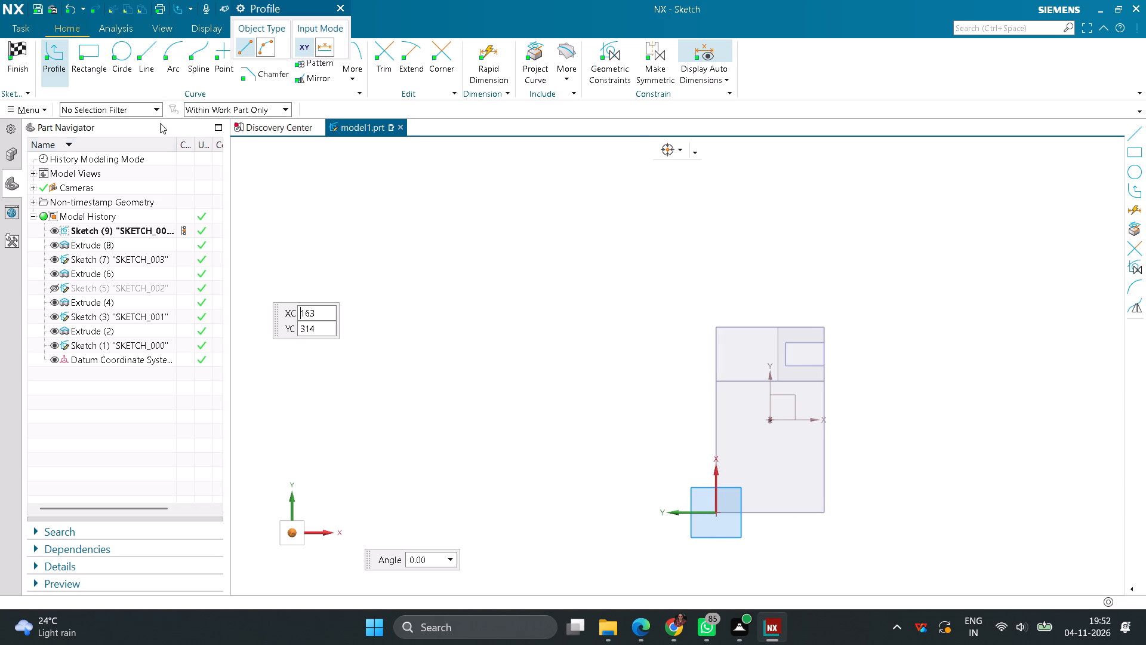
pyautogui.click(145, 69)
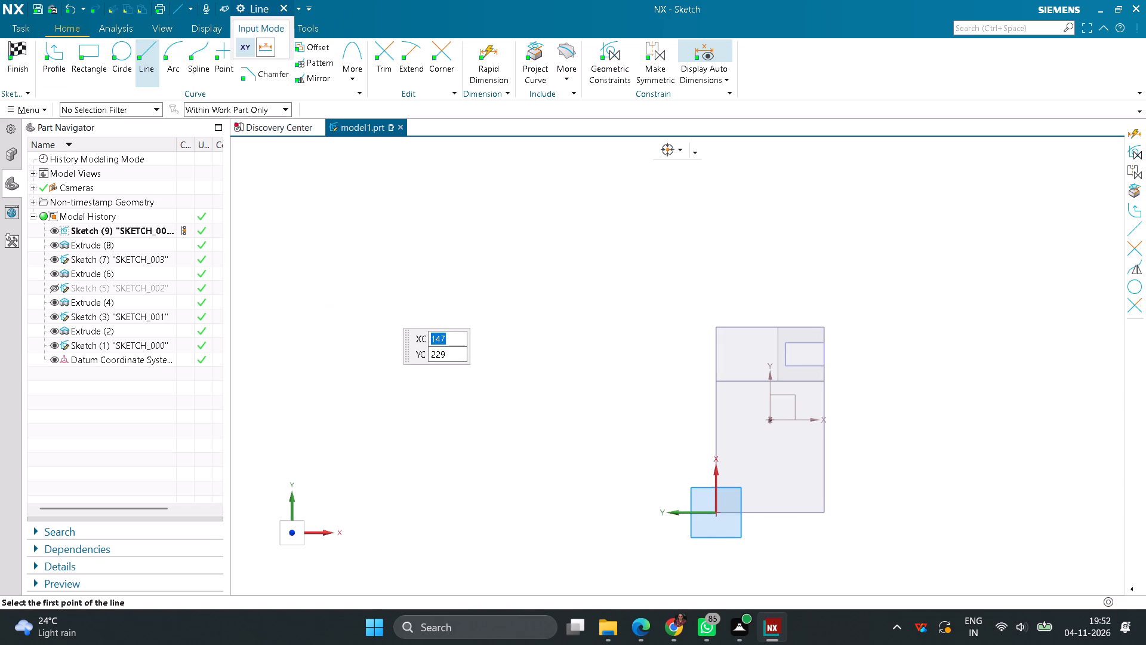
pyautogui.click(722, 435)
pyautogui.click(750, 382)
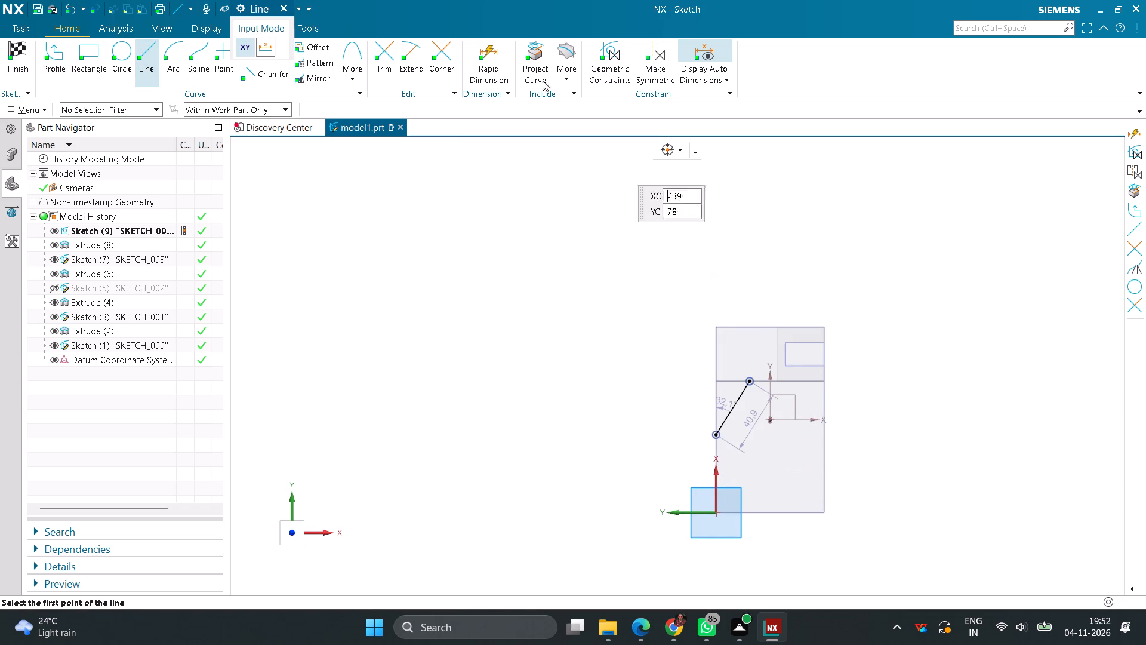
# Dimension the line's endpoint on the base's -X edge at 50 mm from the upright's bottom edge.
pyautogui.click(500, 57)
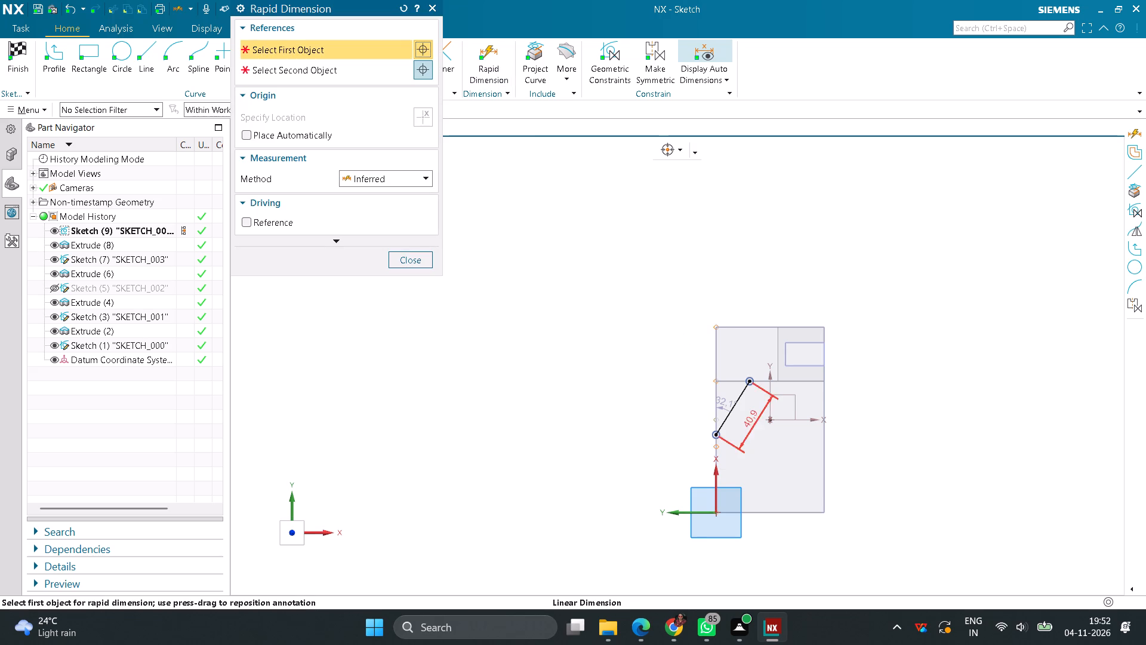
pyautogui.click(720, 438)
pyautogui.click(719, 380)
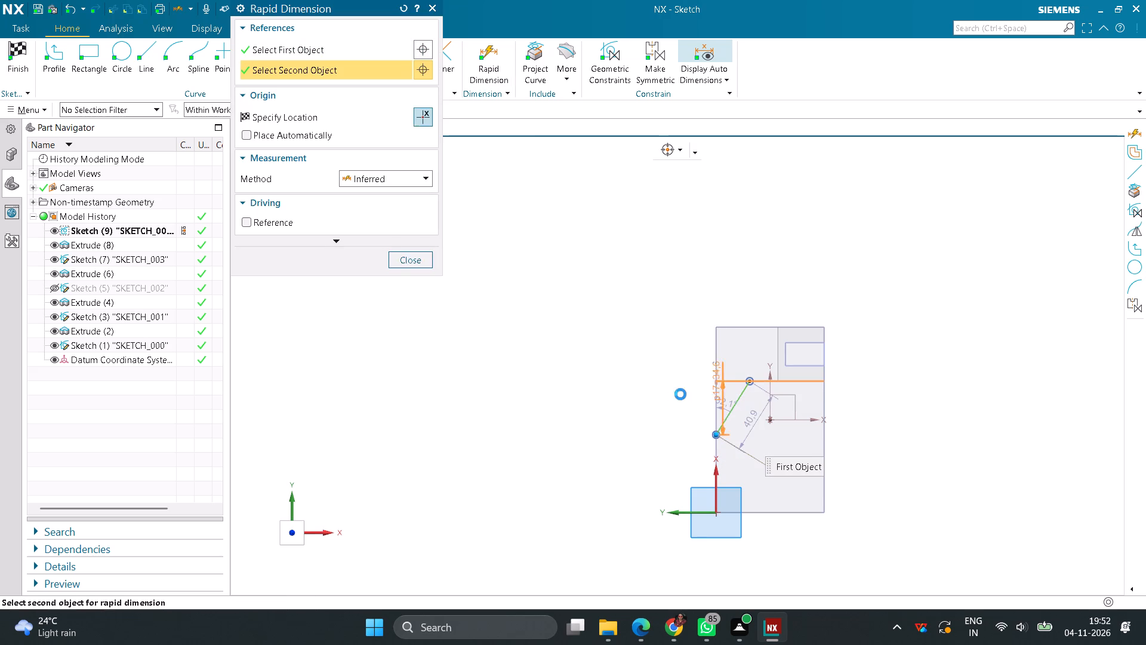
pyautogui.click(654, 404)
pyautogui.write('50')
pyautogui.press('Return')
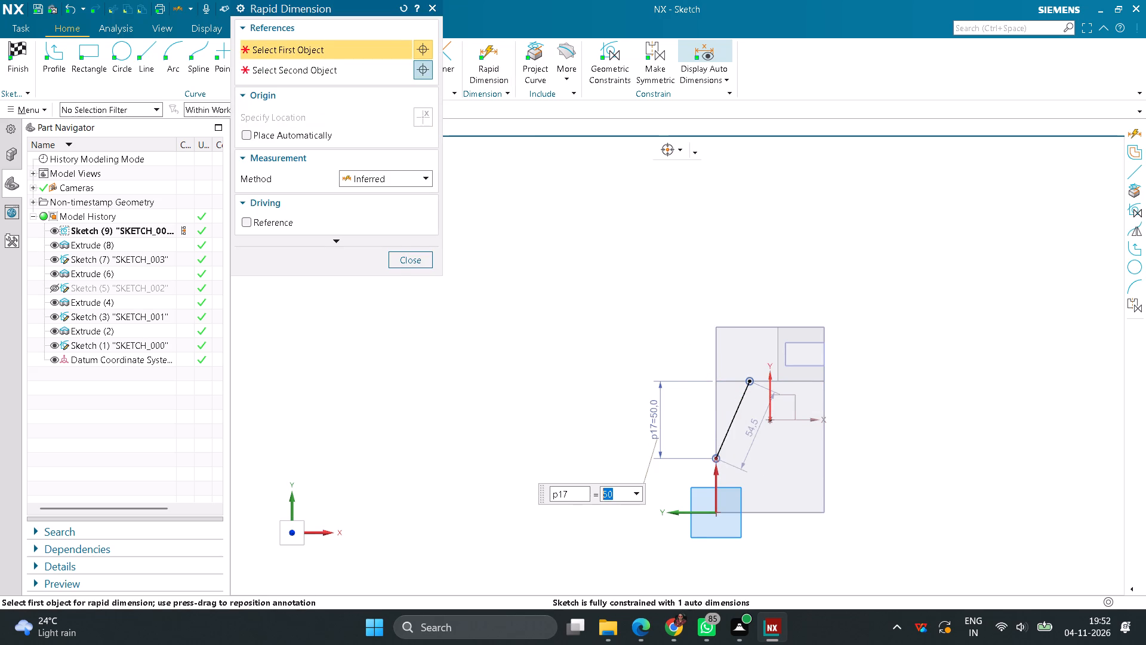
# Dimension the line's endpoint at the upright at 40 mm from the base's +X edge.
pyautogui.click(748, 384)
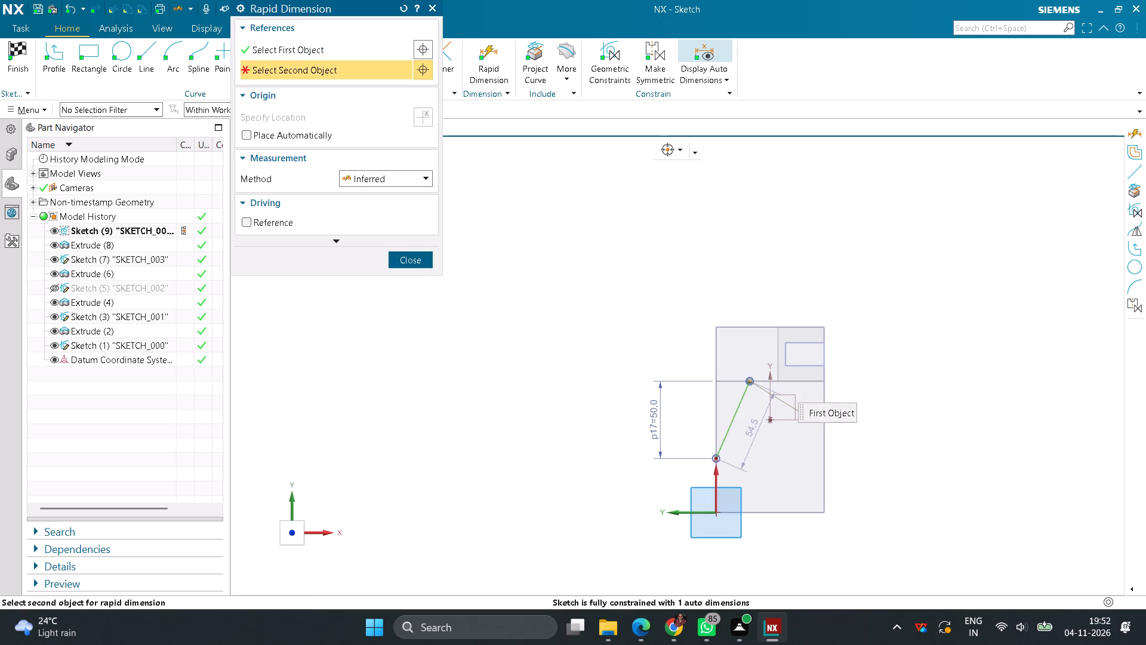
pyautogui.click(821, 391)
pyautogui.click(789, 298)
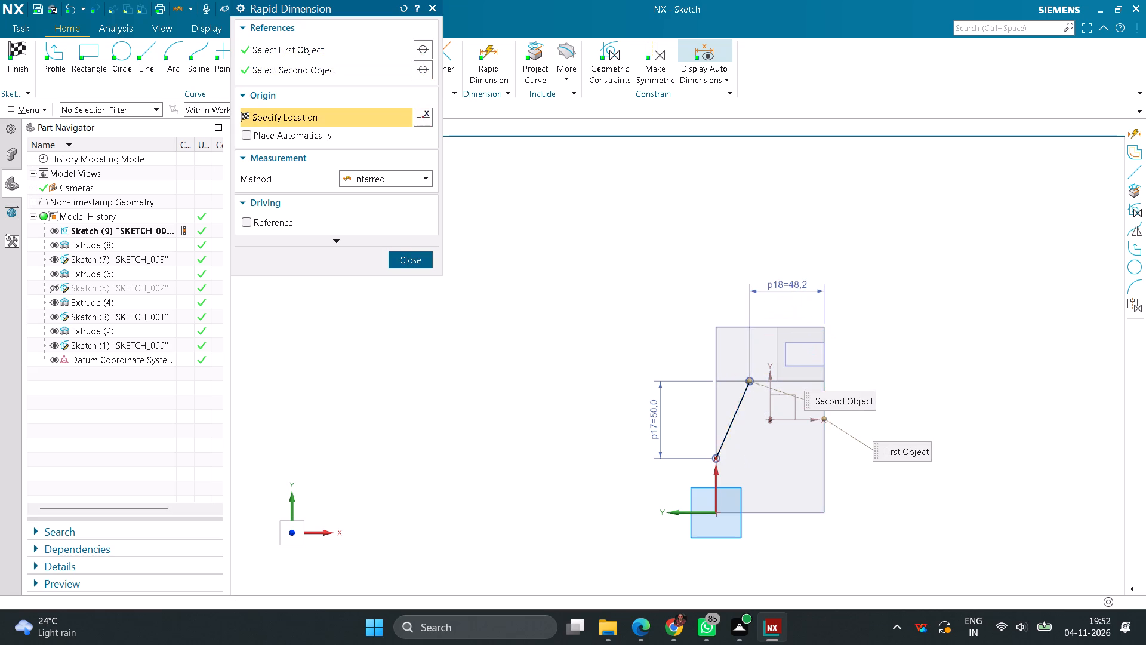
pyautogui.write('40')
pyautogui.press('Return')
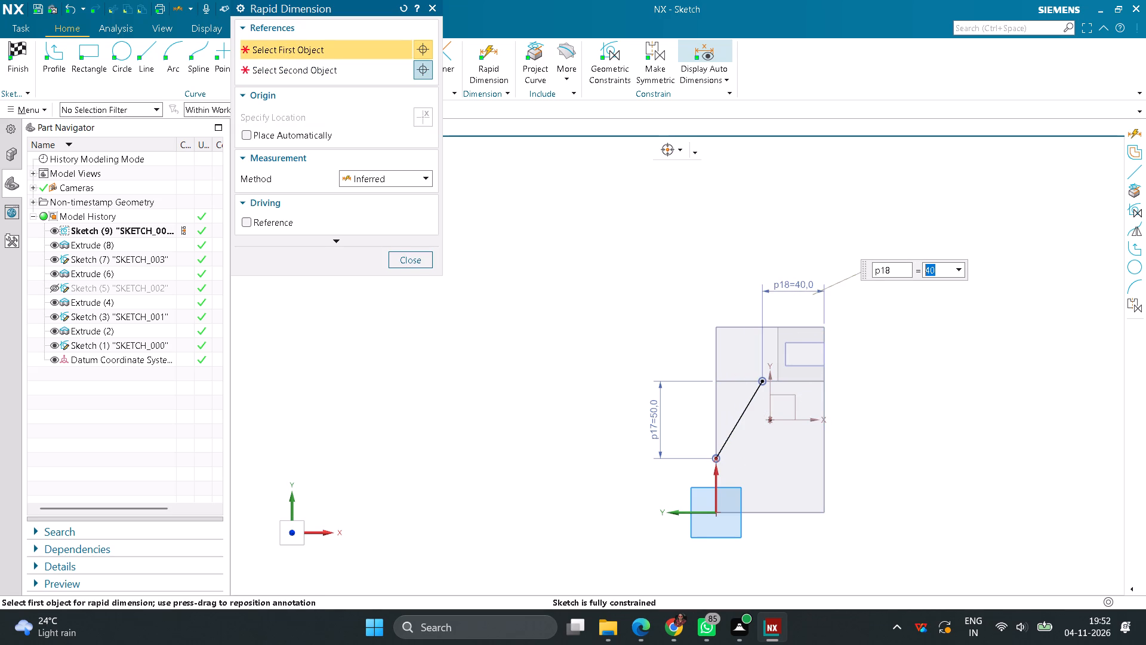
pyautogui.click(414, 264)
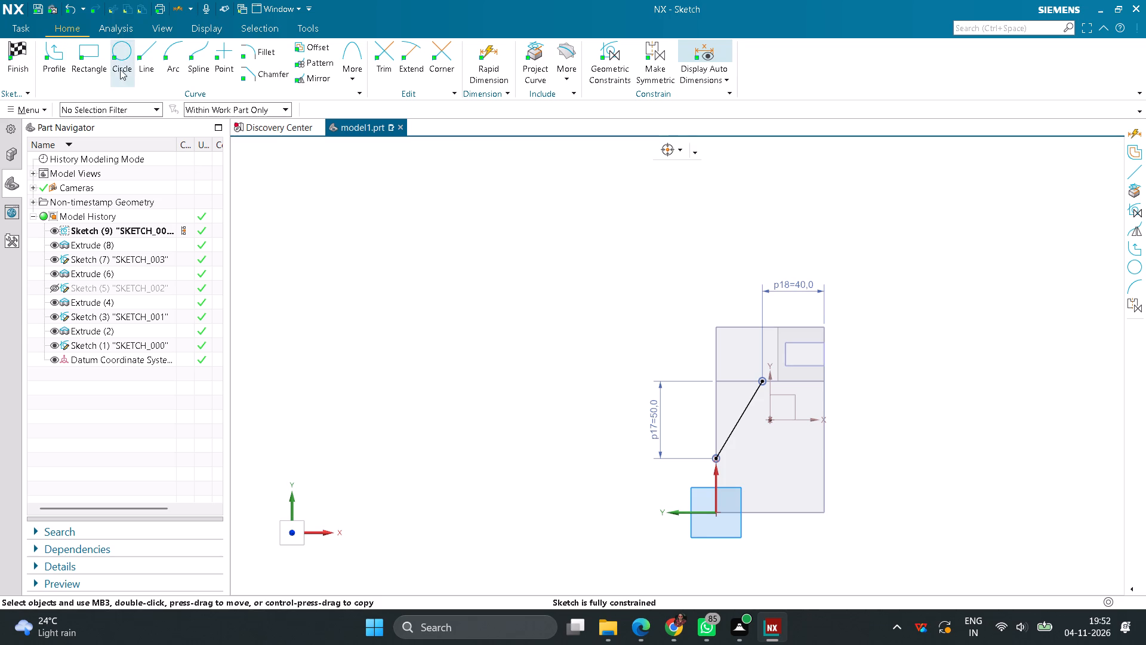
# Close the triangle with lines along the base's -X edge and the upright's bottom edge, and finish the sketch.
pyautogui.click(138, 57)
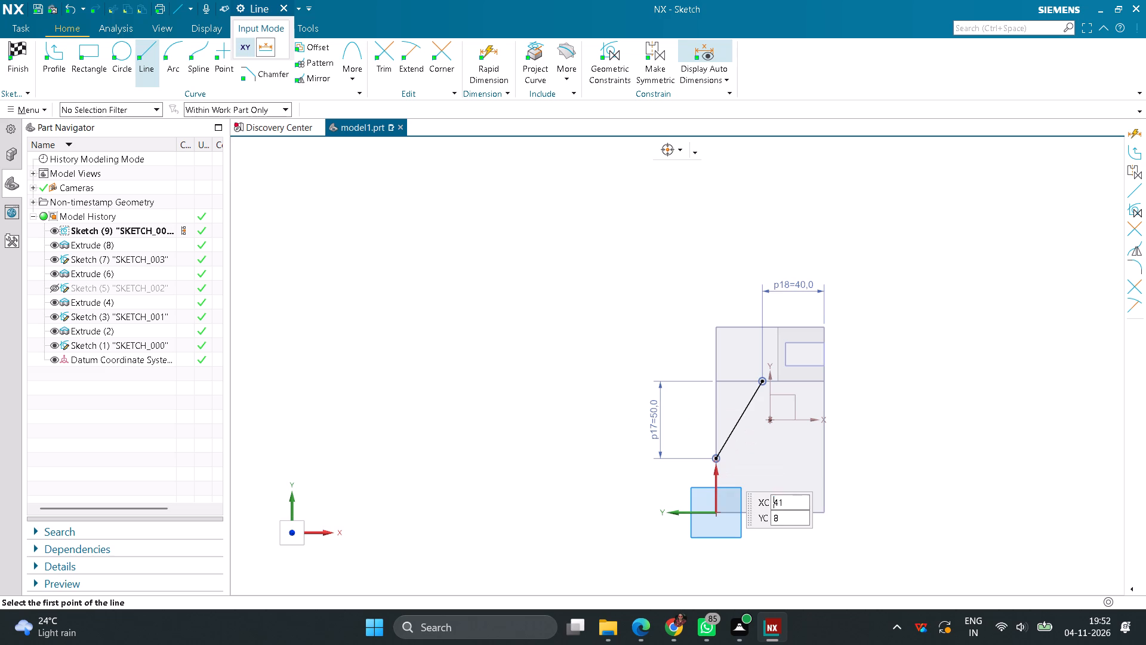
pyautogui.click(718, 459)
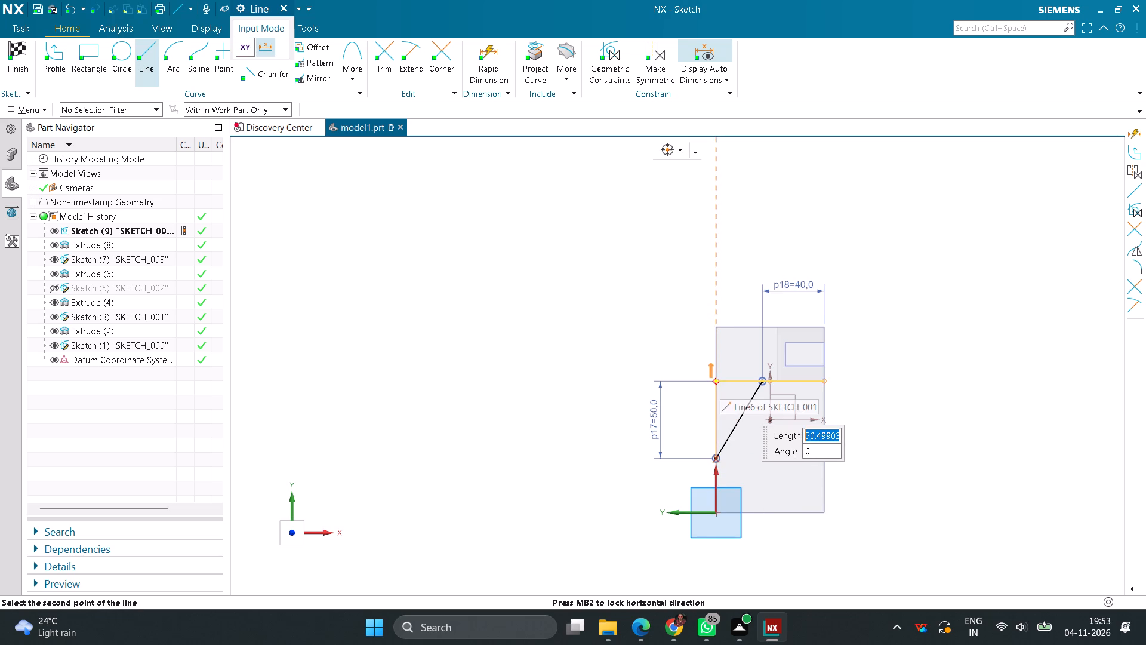
pyautogui.click(720, 383)
pyautogui.click(713, 380)
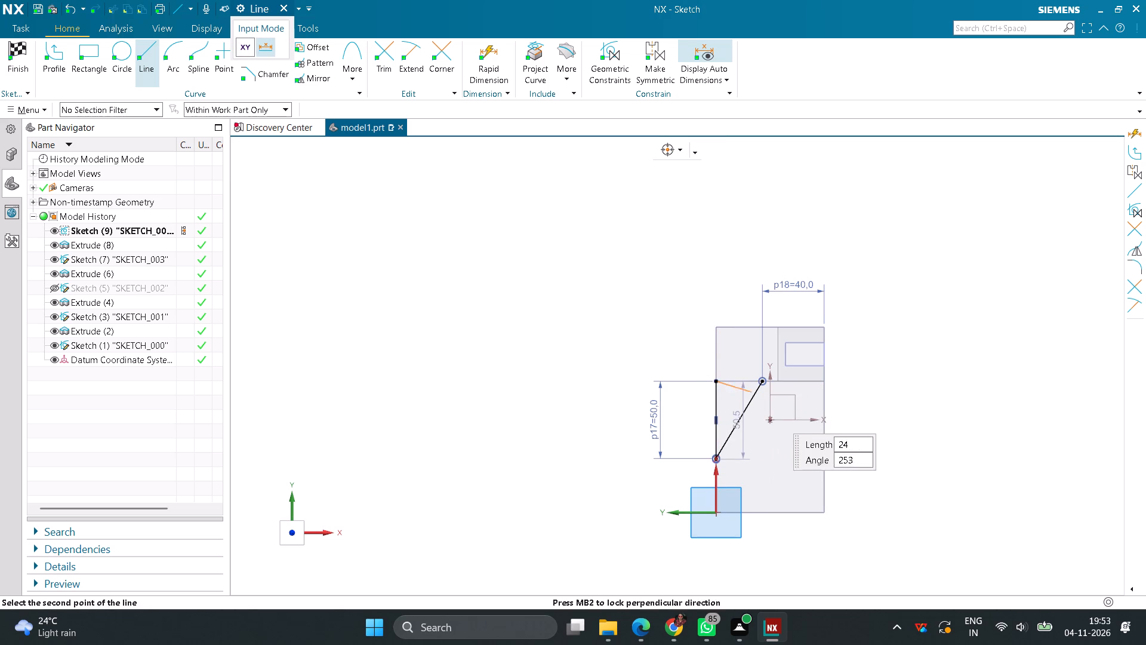
pyautogui.click(759, 384)
pyautogui.middleClick(522, 365)
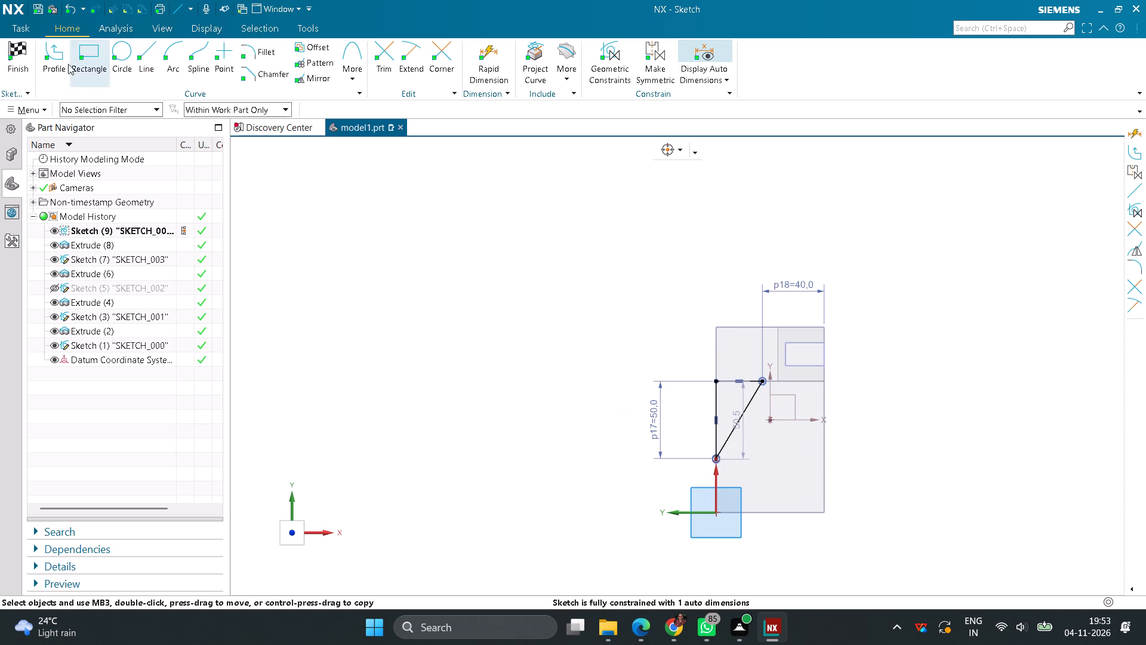
pyautogui.click(16, 45)
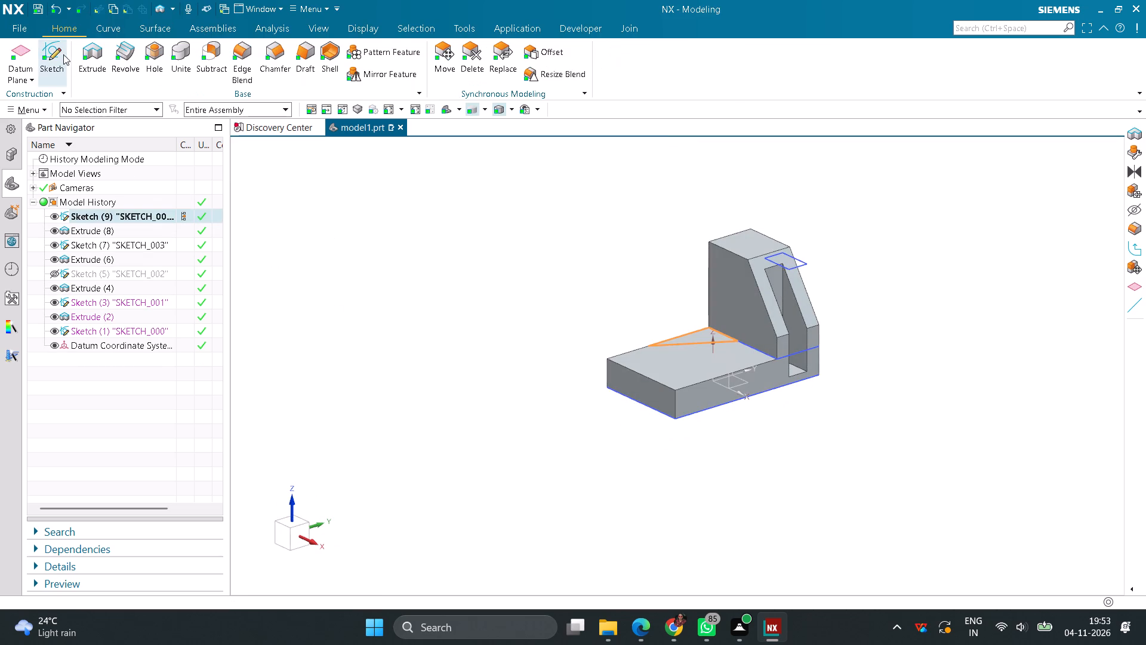
# Extrude the triangular rib sketch upward by 80-25-20 mm, united with the body.
pyautogui.click(101, 57)
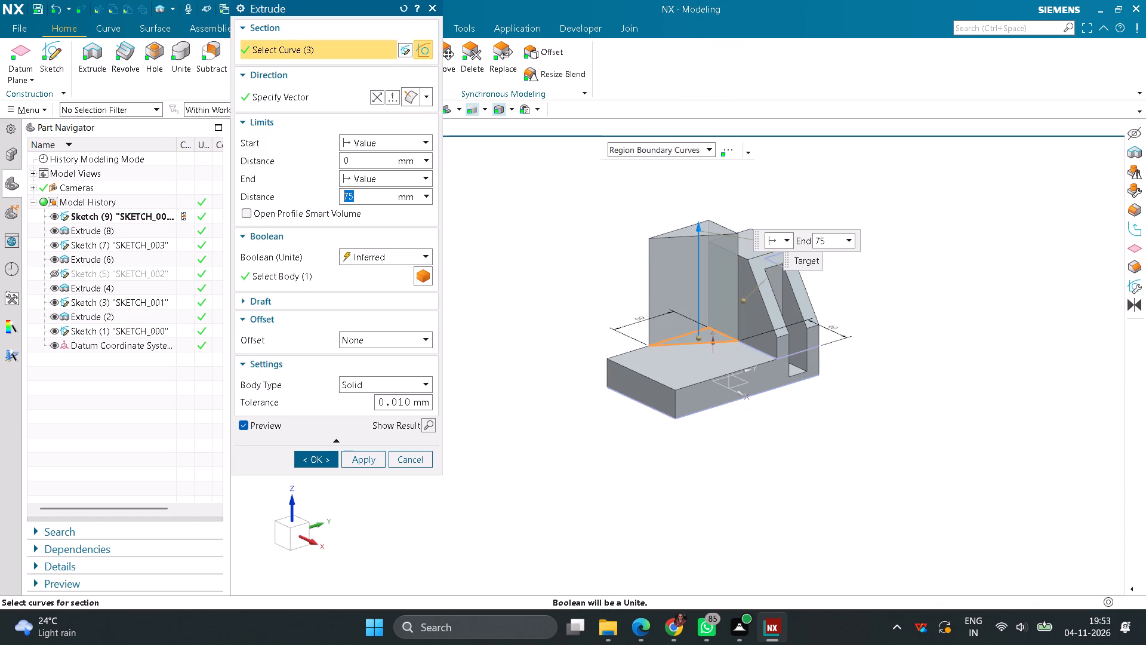
pyautogui.write('80-')
pyautogui.write('25-')
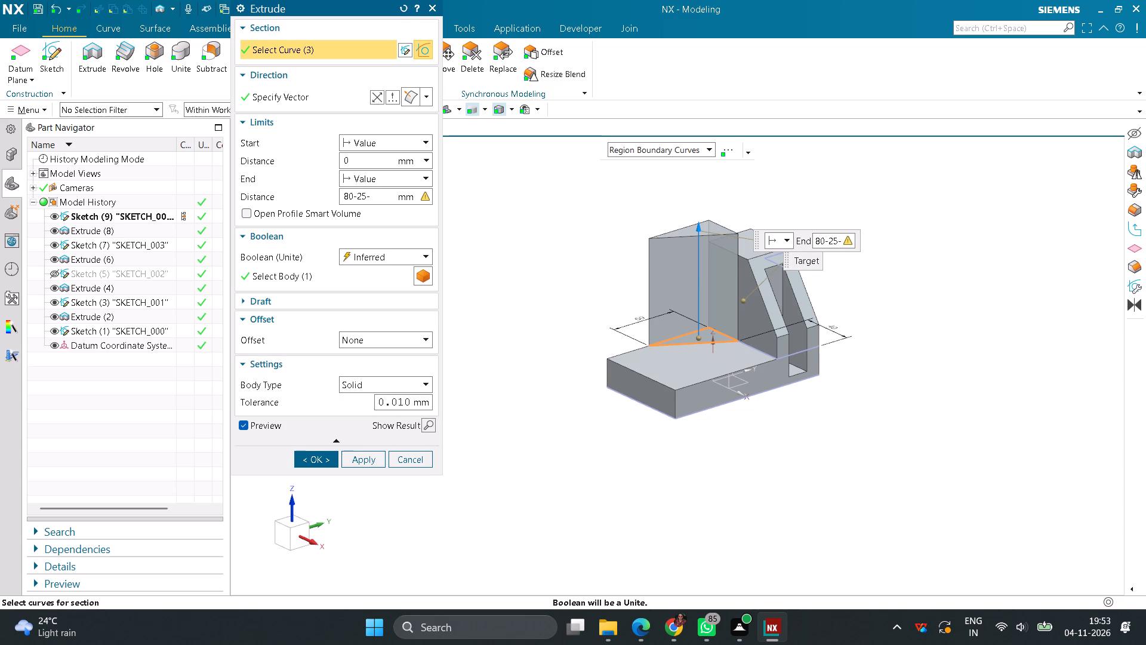
pyautogui.write('20')
pyautogui.press('Return')
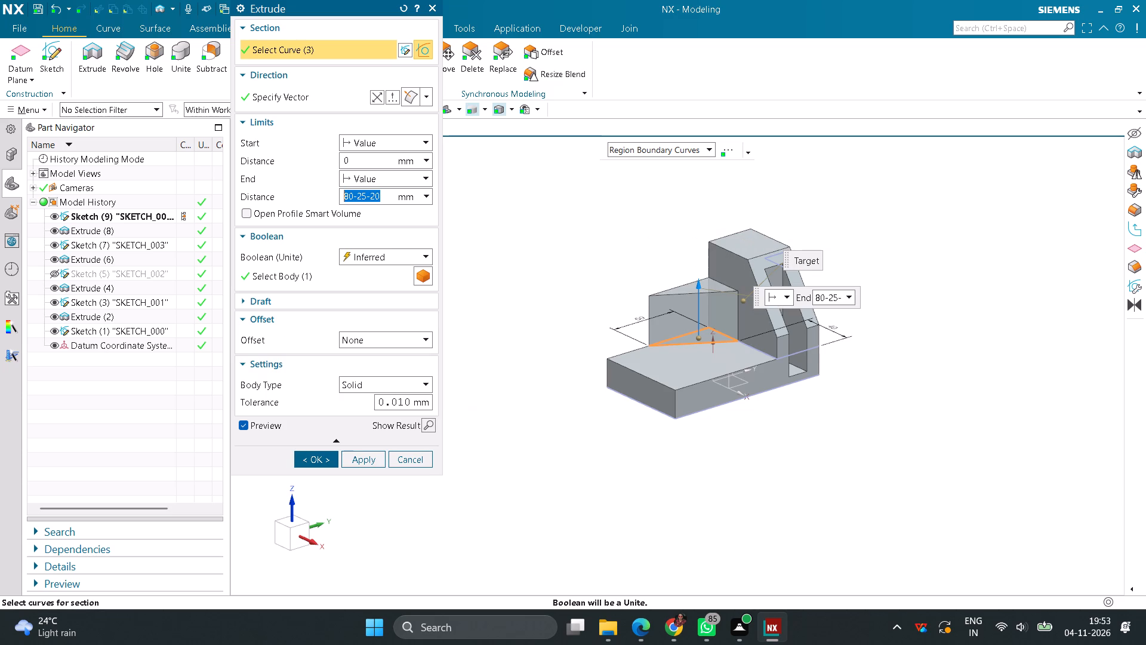
pyautogui.click(314, 462)
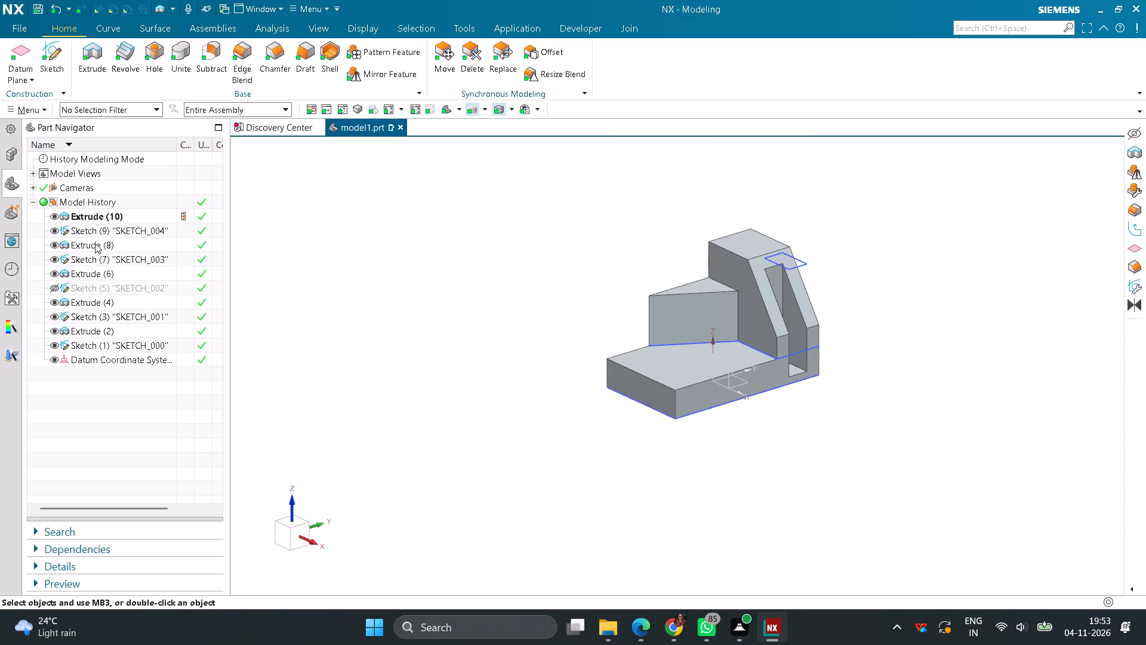
# On the base's bottom face, sketch a line about 58 mm long along the -X edge from the rib's corner, plus a slanted line from its end.
pyautogui.click(47, 59)
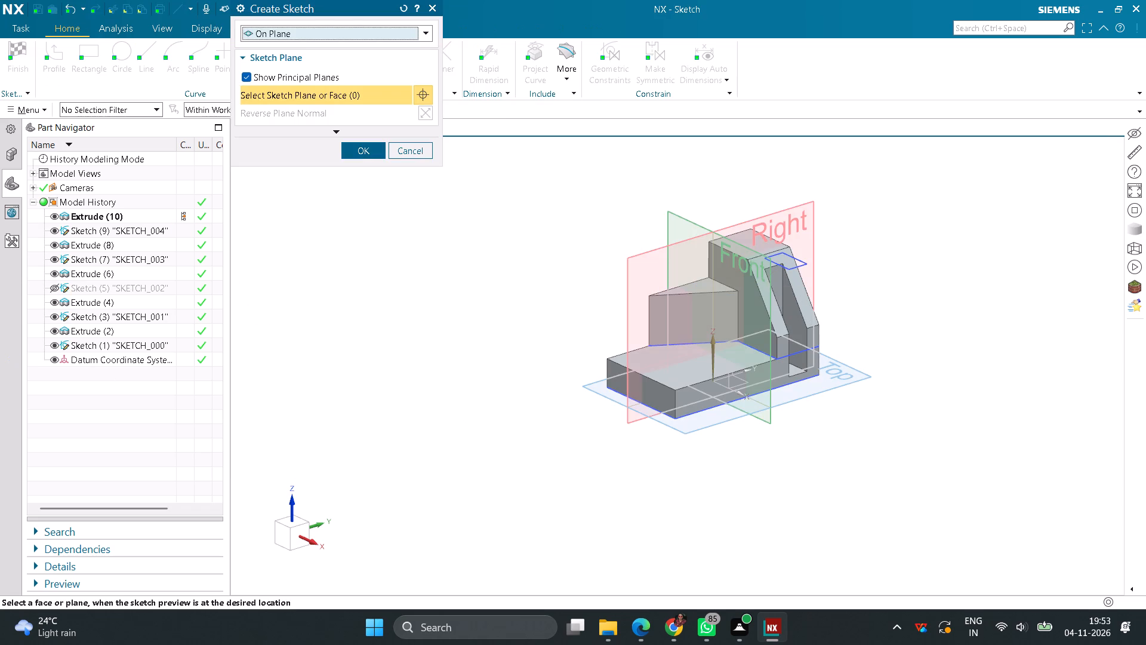
pyautogui.moveTo(581, 492); pyautogui.dragTo(579, 425, button='middle')
pyautogui.click(643, 354)
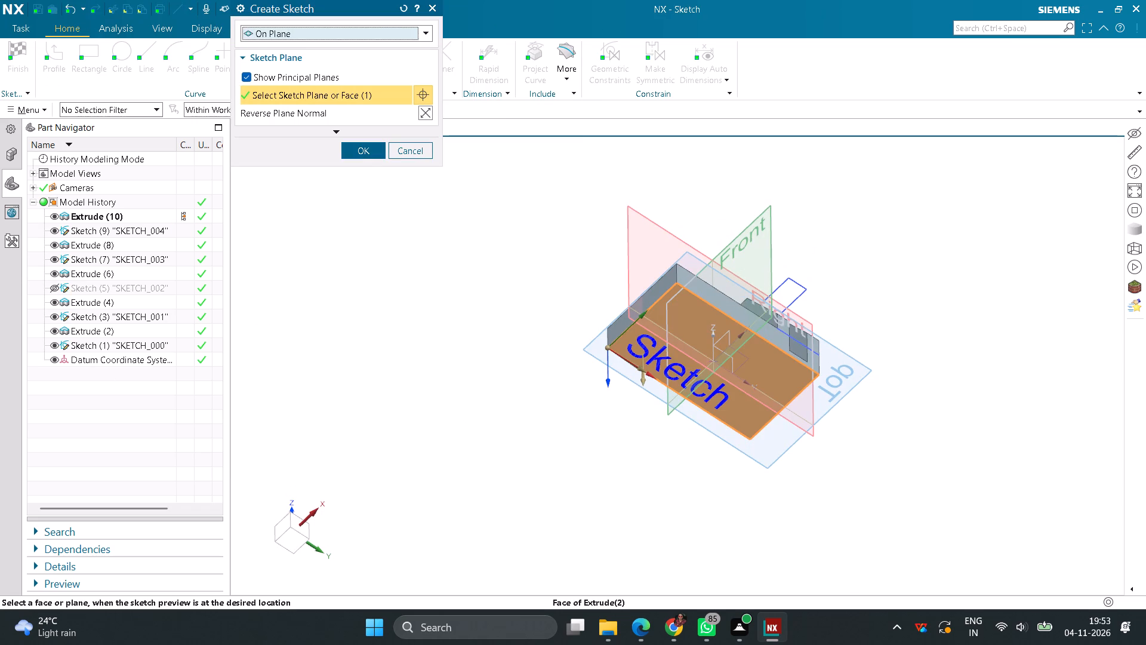
pyautogui.click(365, 155)
pyautogui.moveTo(481, 245); pyautogui.dragTo(497, 241, button='middle')
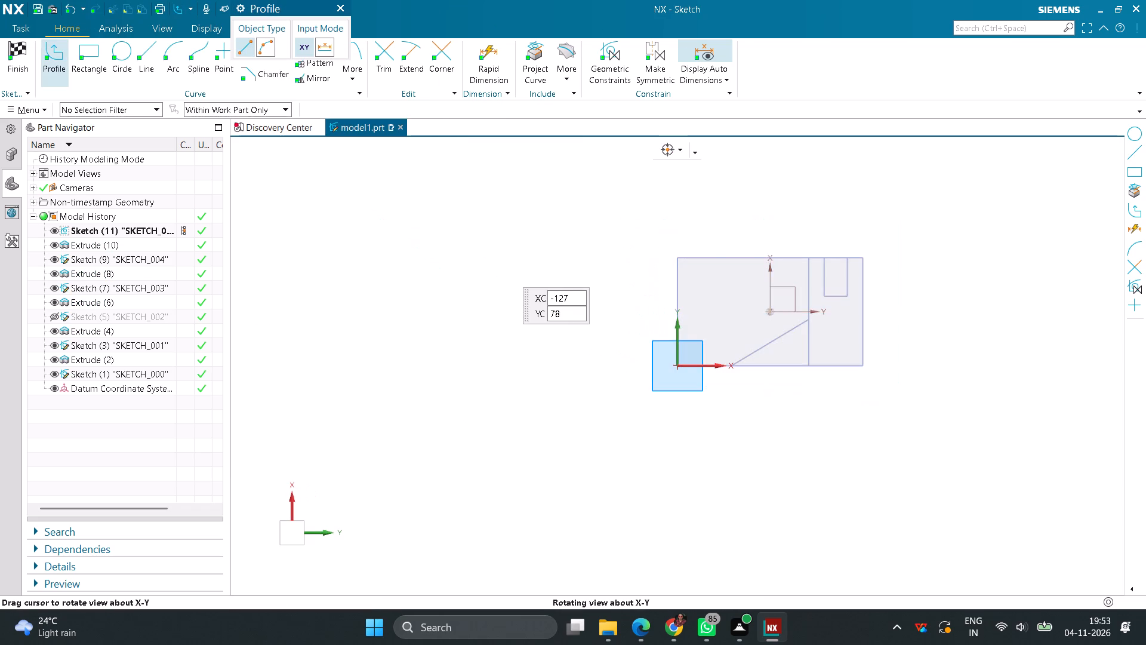
pyautogui.moveTo(497, 241); pyautogui.dragTo(650, 311, button='middle')
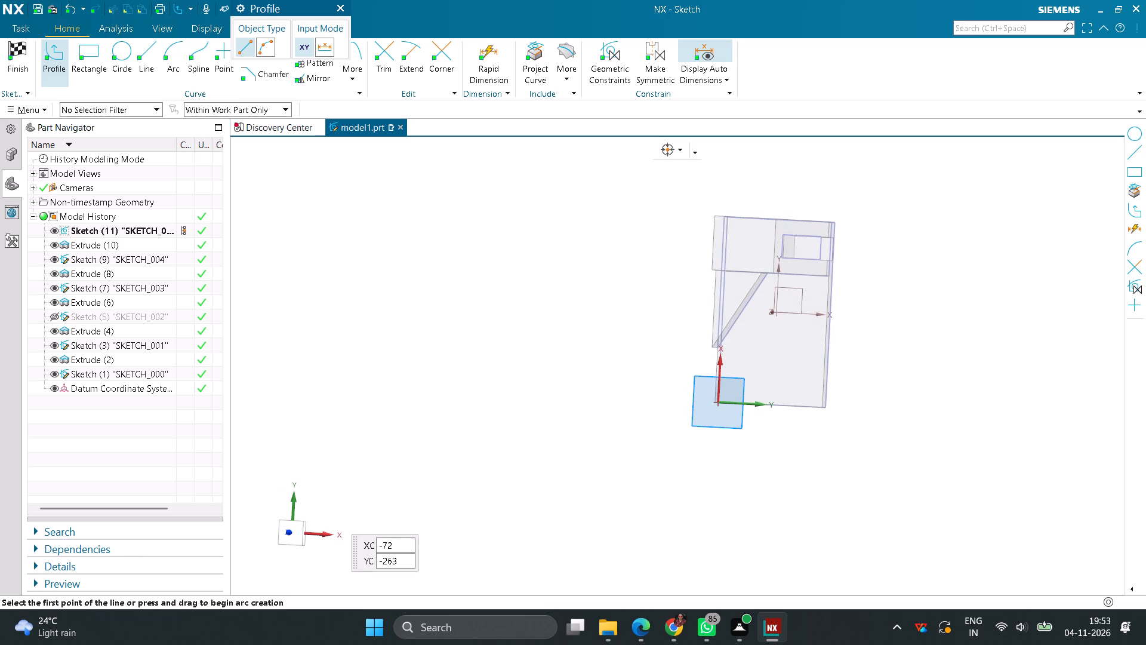
pyautogui.click(288, 529)
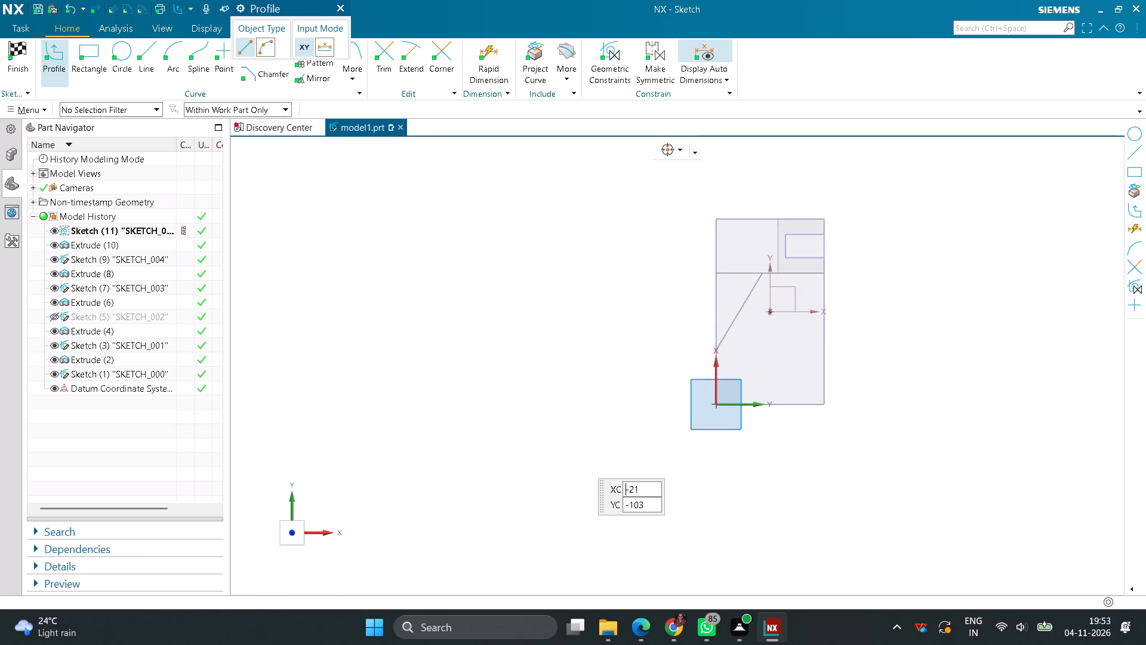
pyautogui.click(153, 46)
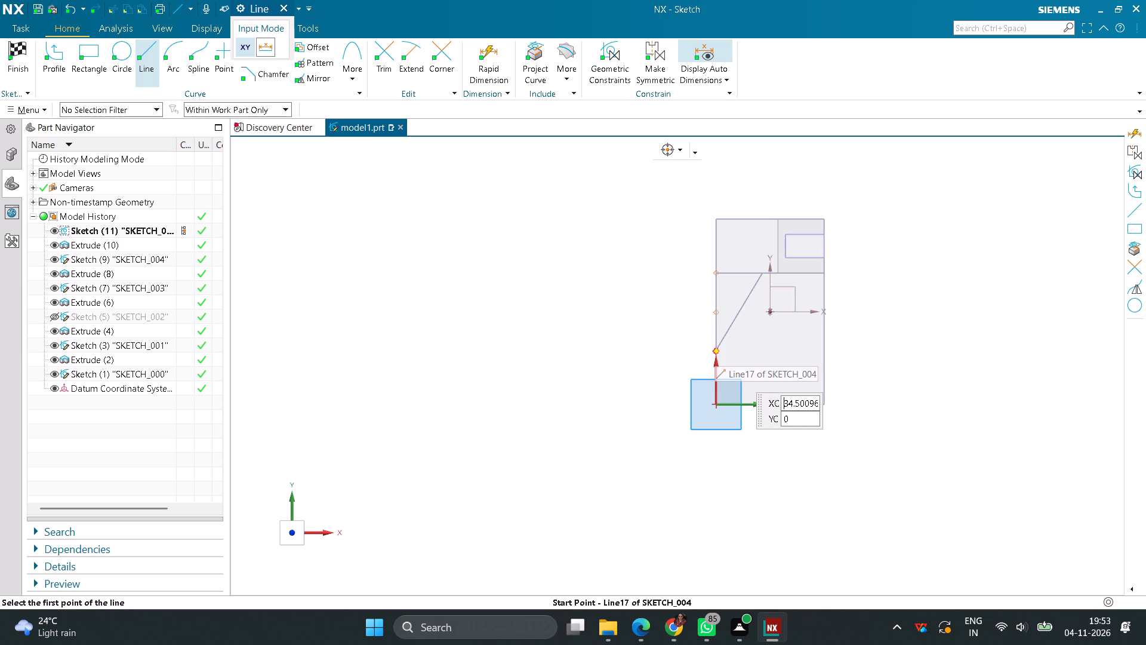
pyautogui.scroll(7, 714, 352)
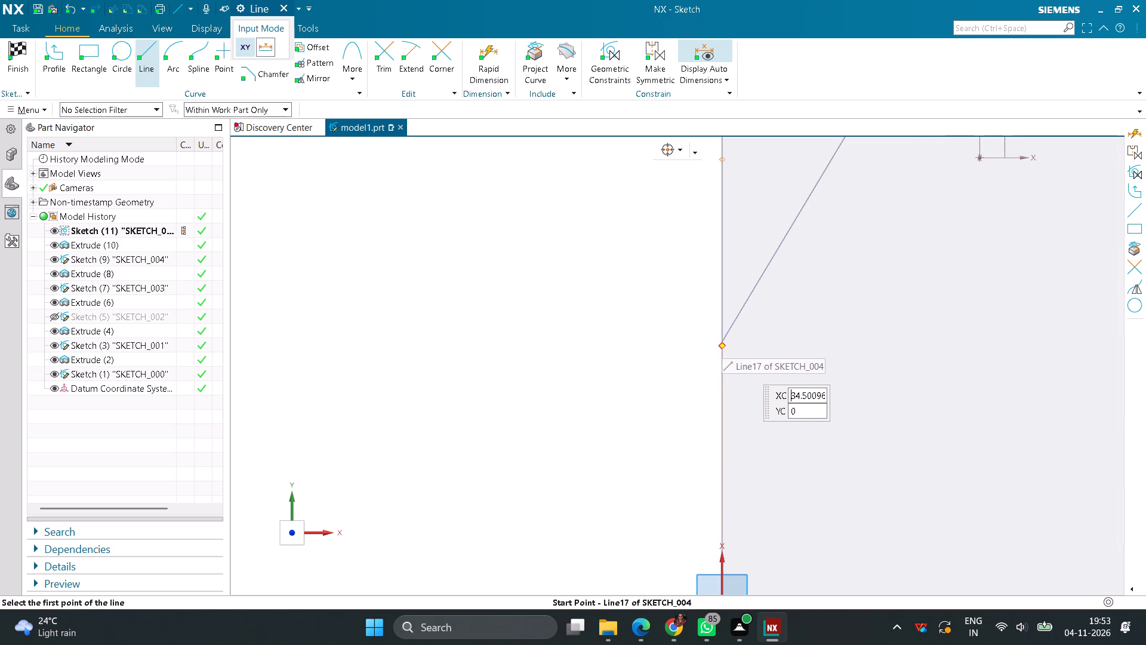
pyautogui.click(722, 342)
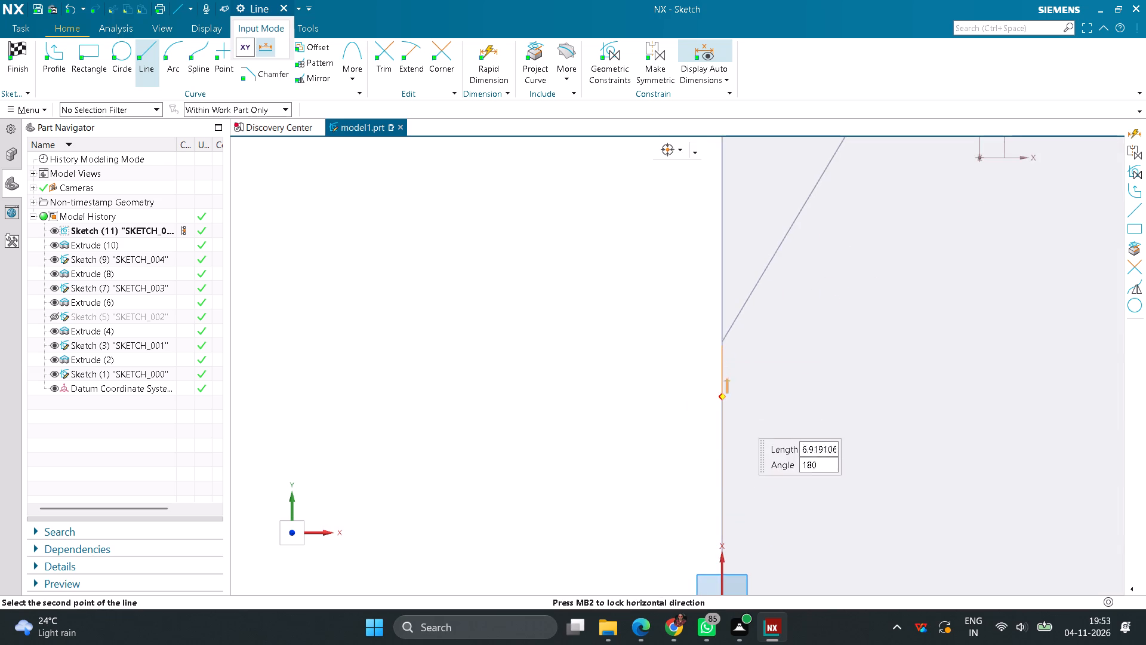
pyautogui.scroll(-3, 695, 437)
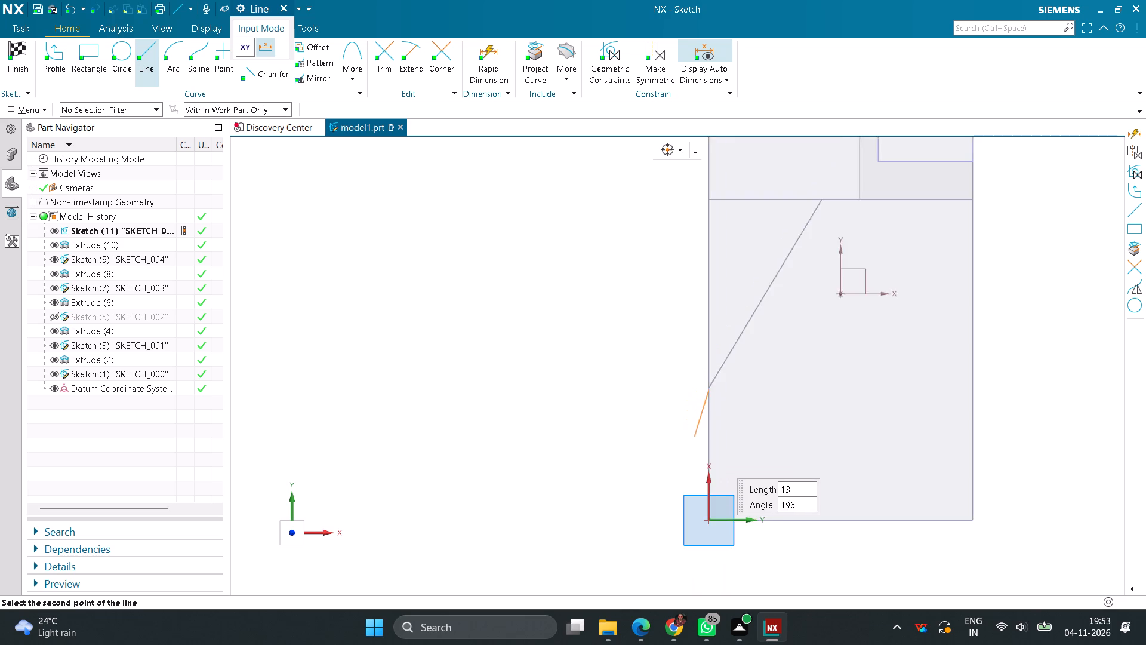
pyautogui.scroll(-3, 688, 432)
pyautogui.click(701, 522)
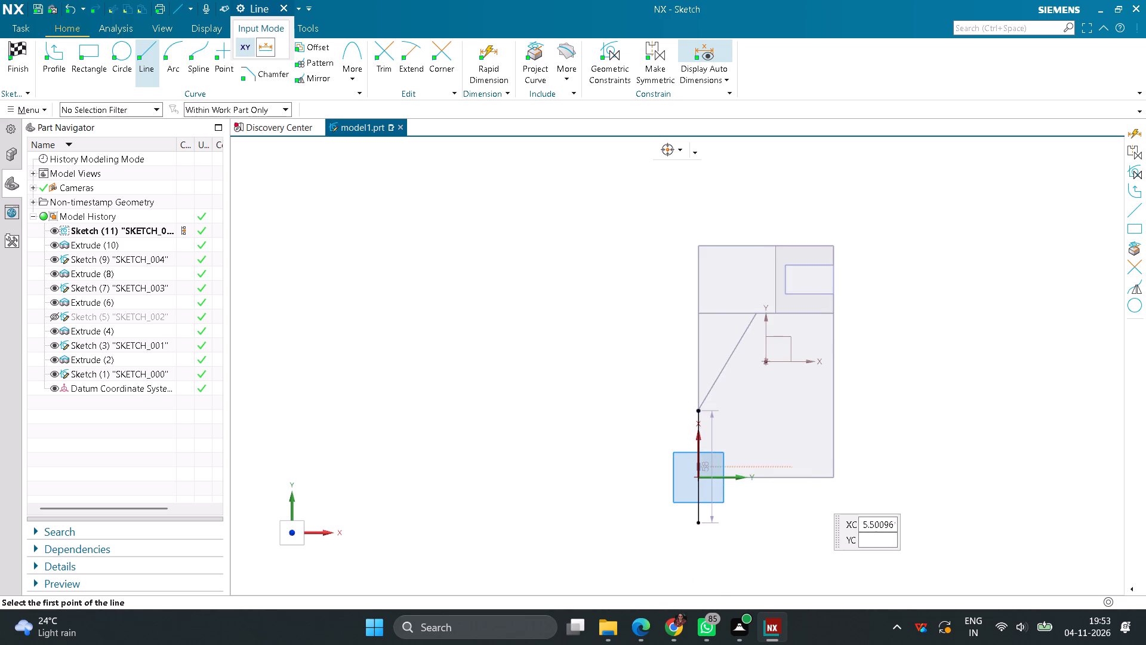
pyautogui.click(697, 525)
pyautogui.click(749, 448)
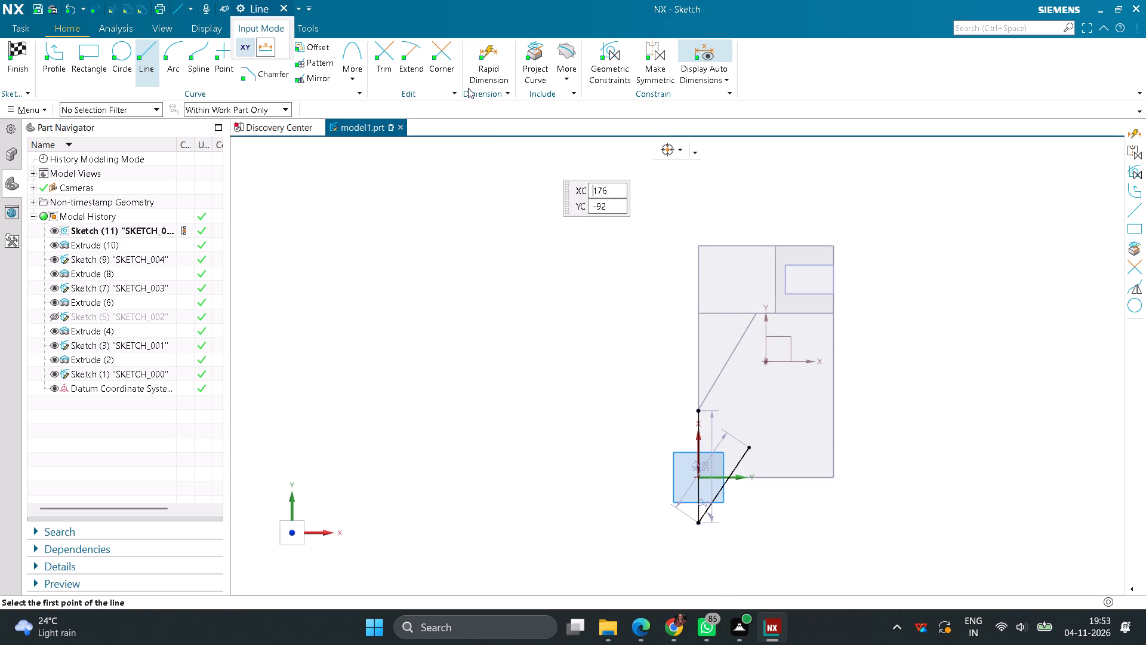
# Dimension the slanted line's free endpoint at 40 mm from the base's +X edge.
pyautogui.click(485, 73)
pyautogui.click(747, 448)
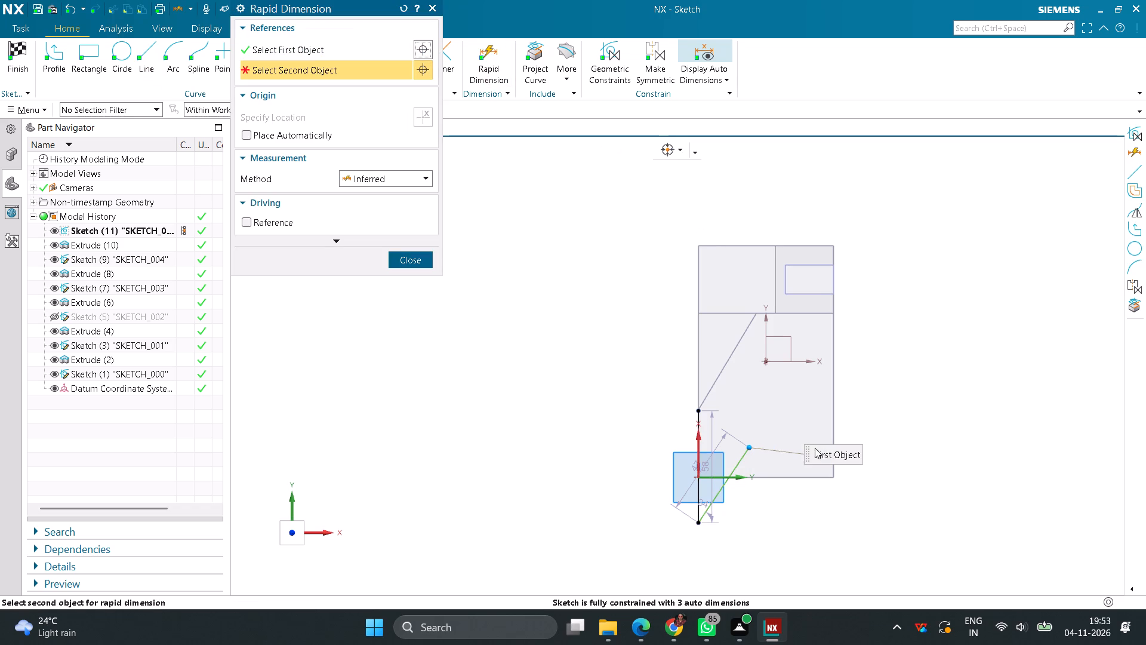
pyautogui.click(831, 424)
pyautogui.click(877, 465)
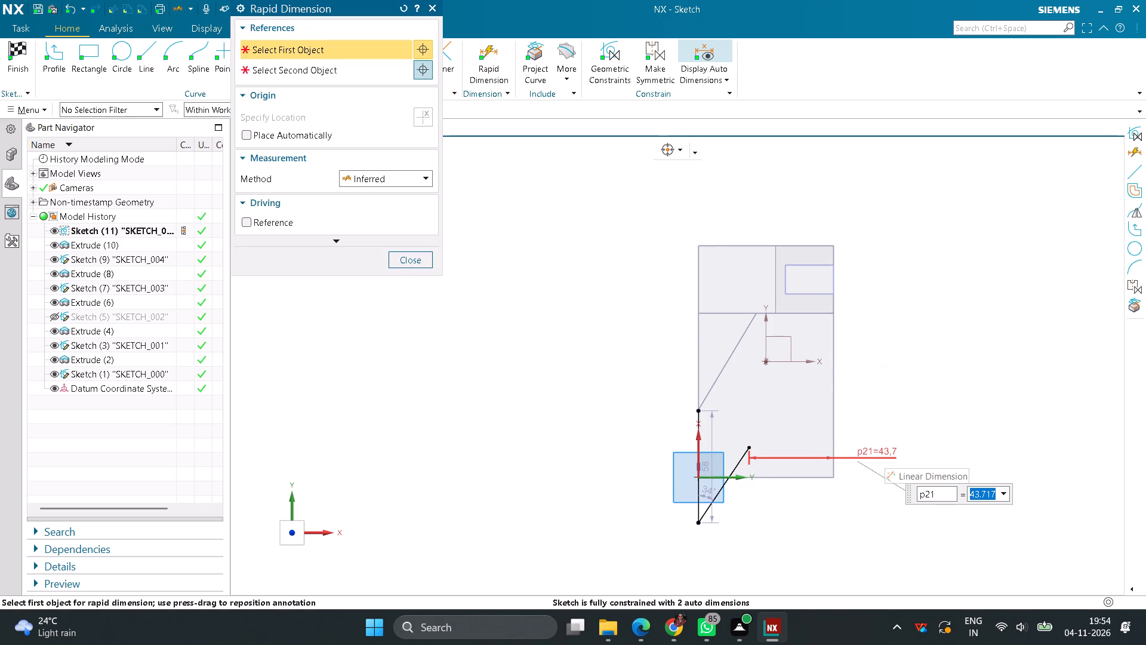
pyautogui.write('40')
pyautogui.press('Return')
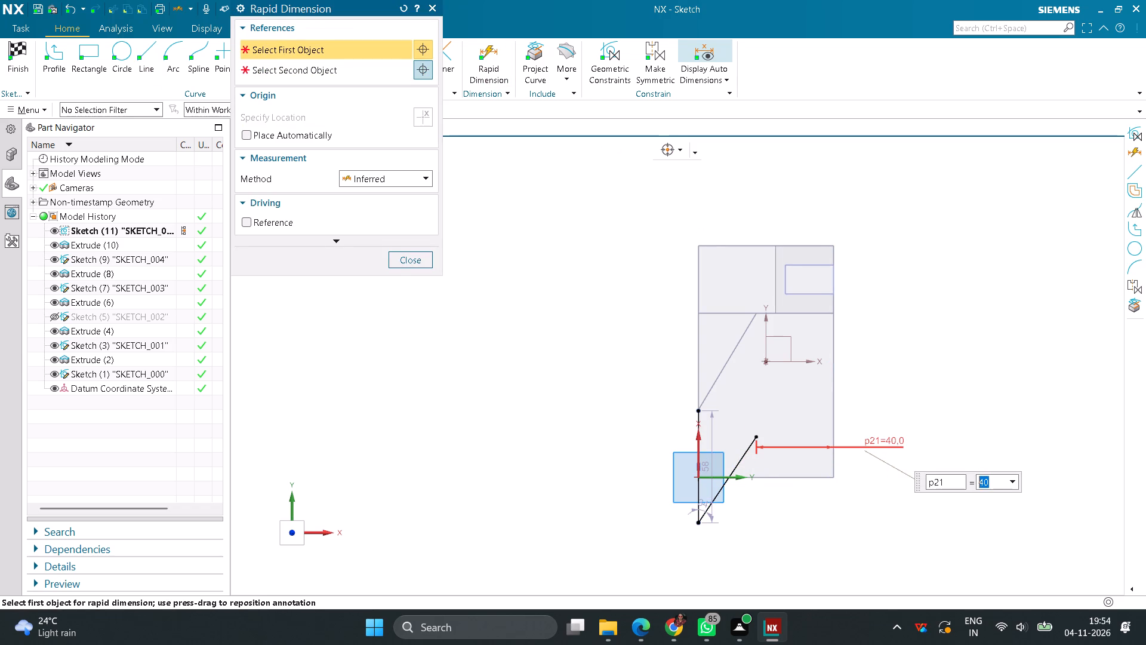
# Dimension the same free endpoint at 35 mm from the base's -Y edge.
pyautogui.click(754, 440)
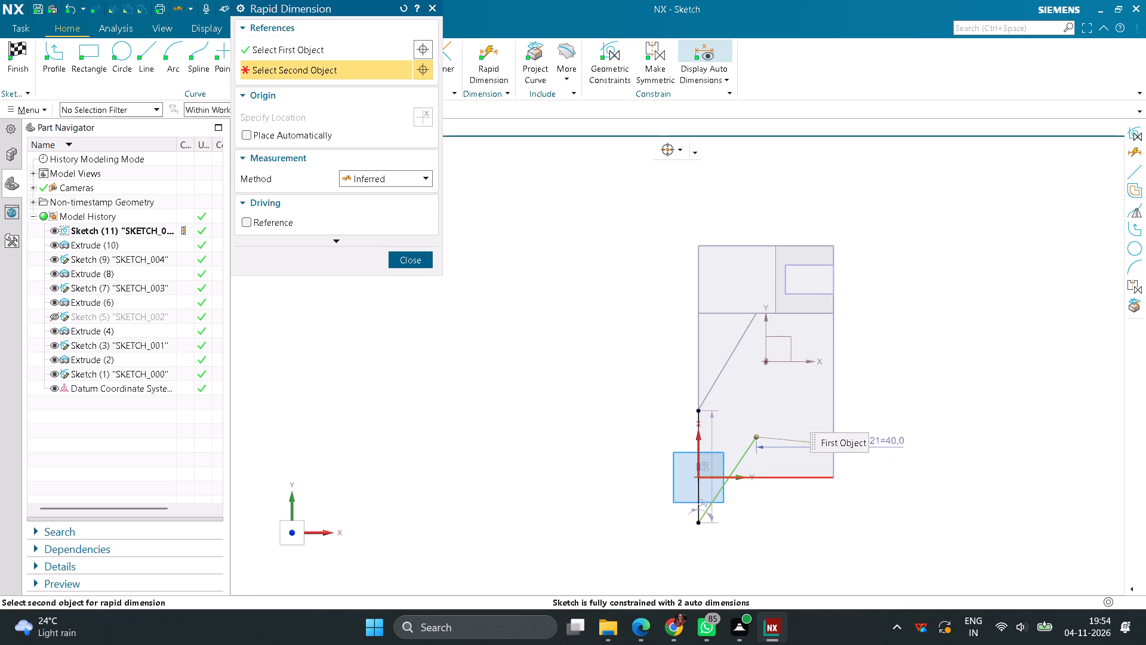
pyautogui.click(779, 477)
pyautogui.click(795, 523)
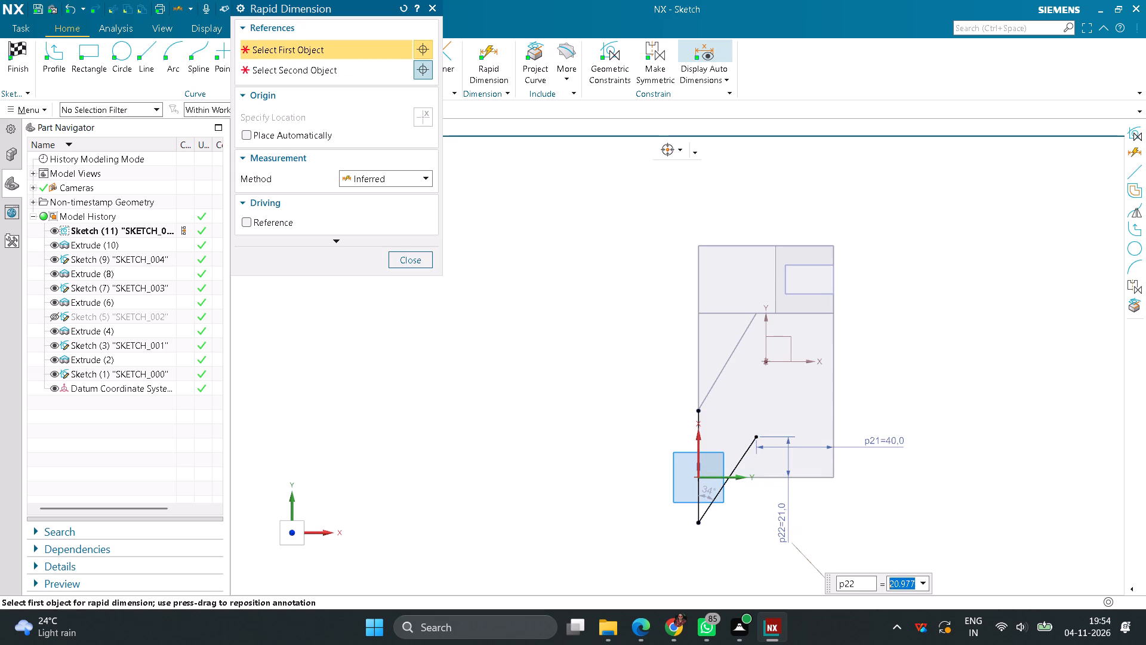
pyautogui.write('35')
pyautogui.press('Return')
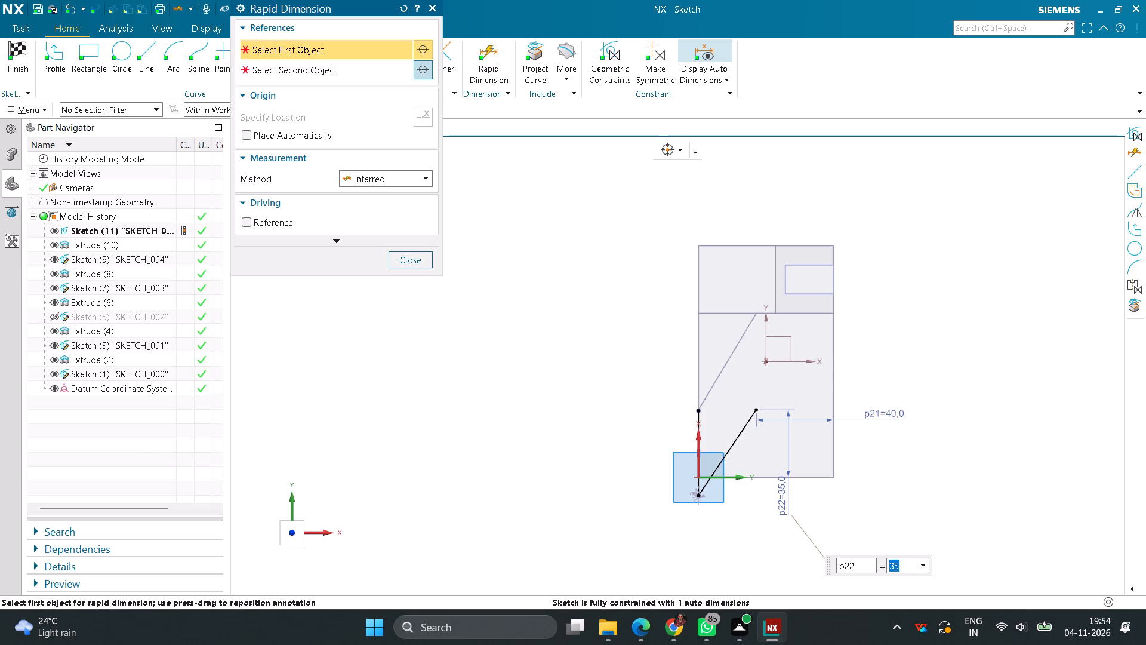
pyautogui.click(401, 257)
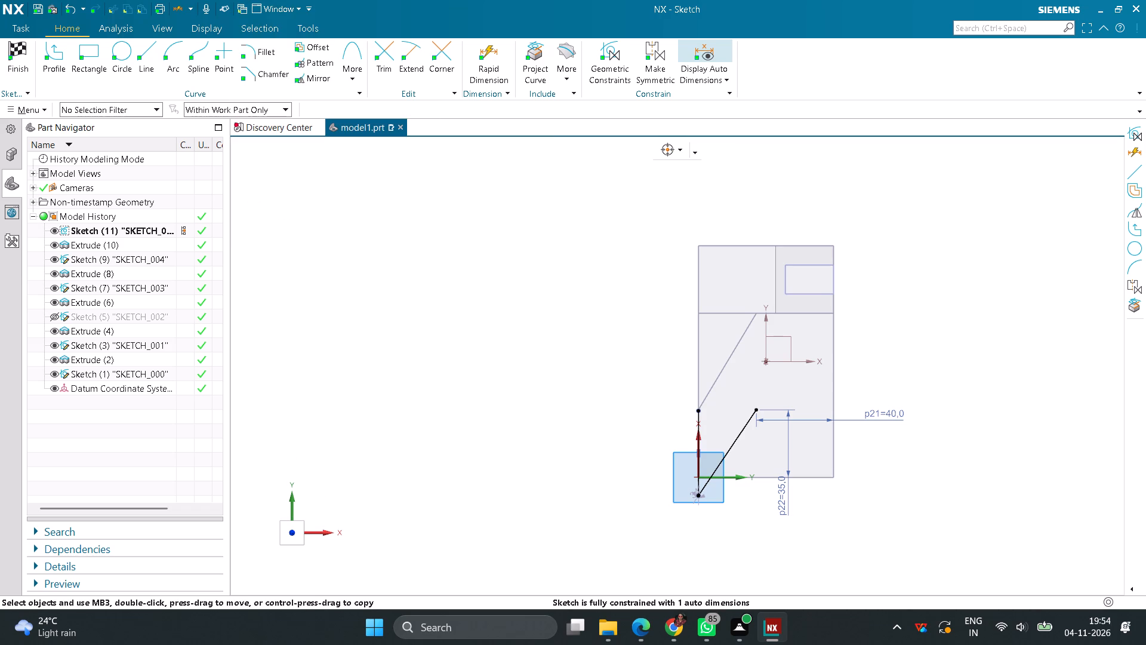
# Project the rib's slanted edge onto the bottom-face sketch.
pyautogui.click(527, 58)
pyautogui.click(723, 377)
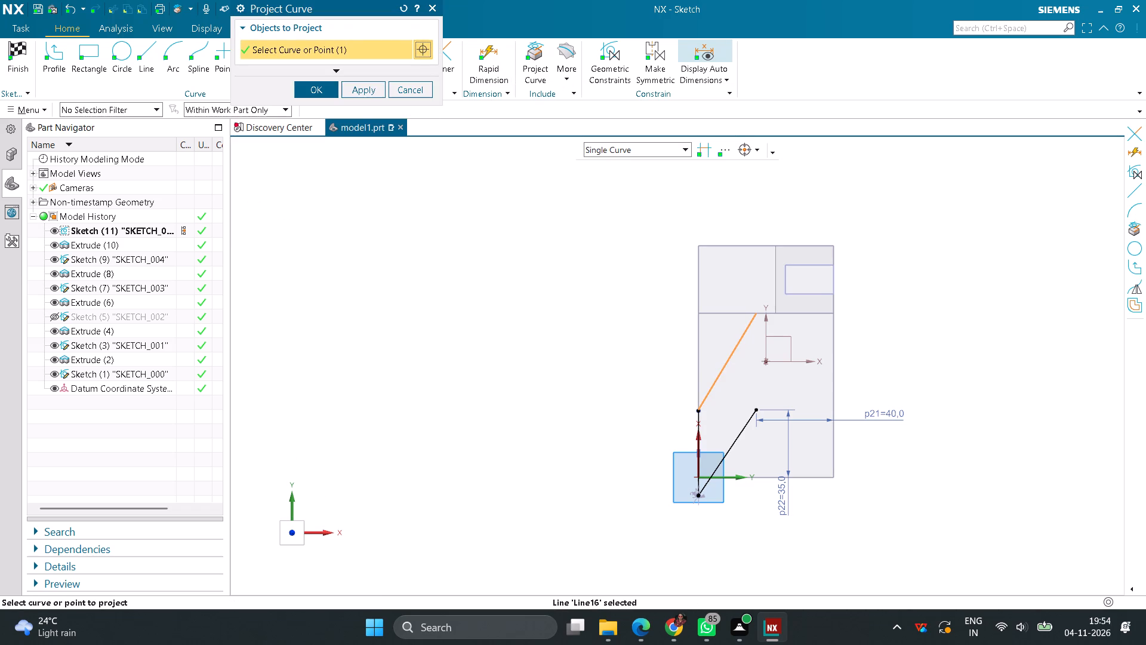
pyautogui.click(327, 88)
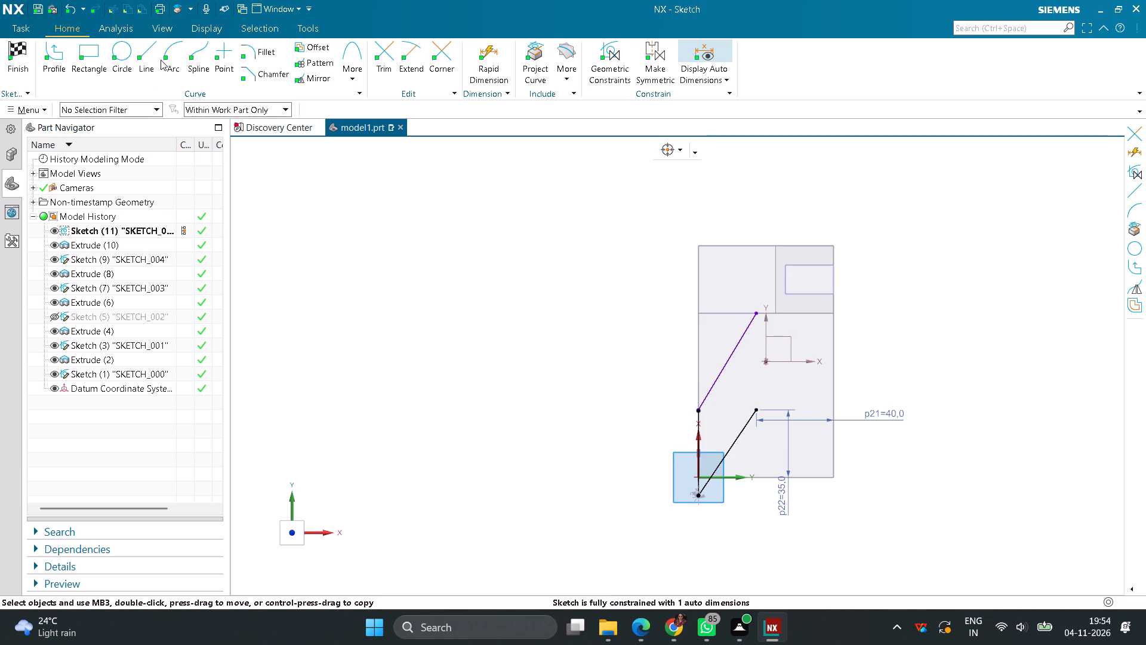
# Close the profile with a 50 mm line parallel to the -X edge, up to the projected line's end, and finish the sketch.
pyautogui.click(155, 51)
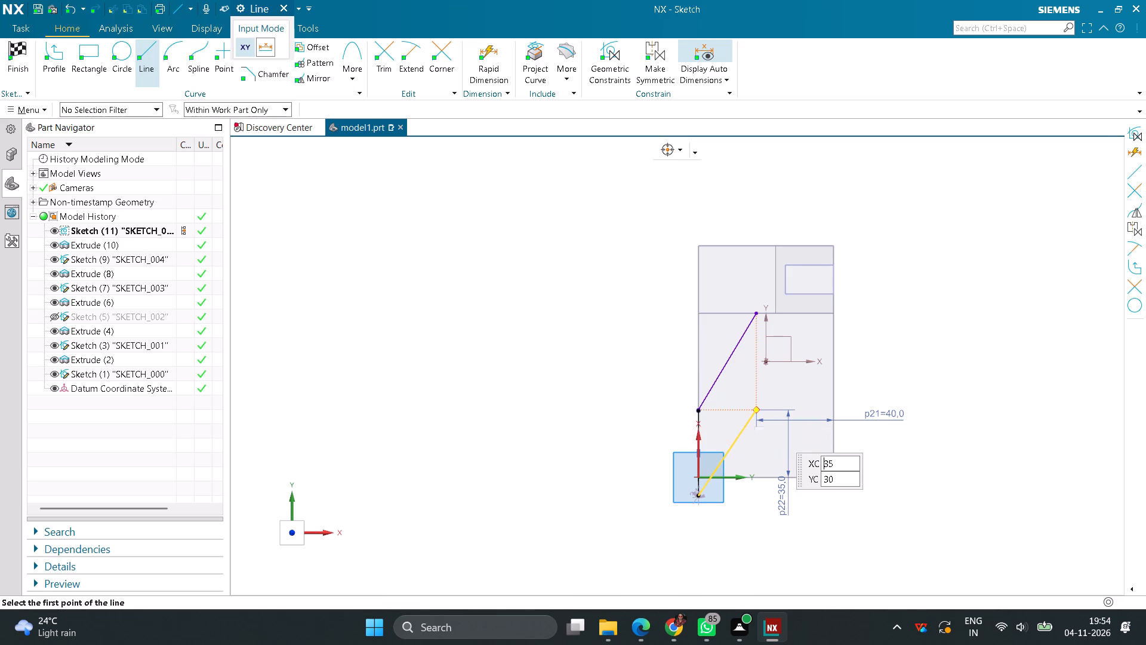
pyautogui.click(754, 411)
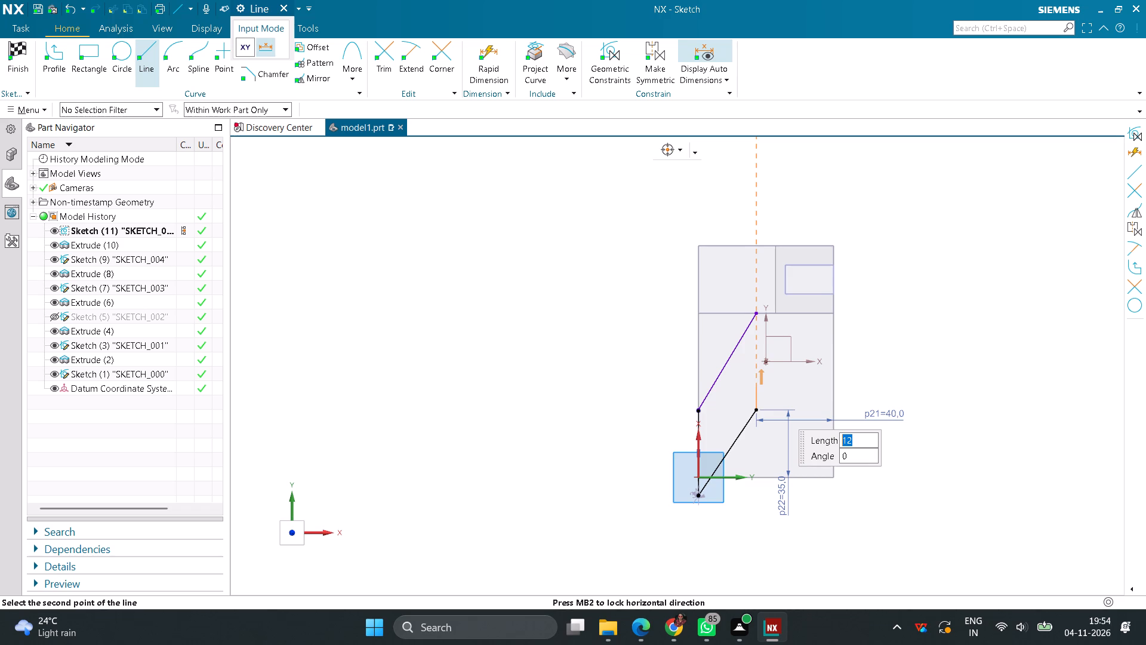
pyautogui.middleClick(757, 388)
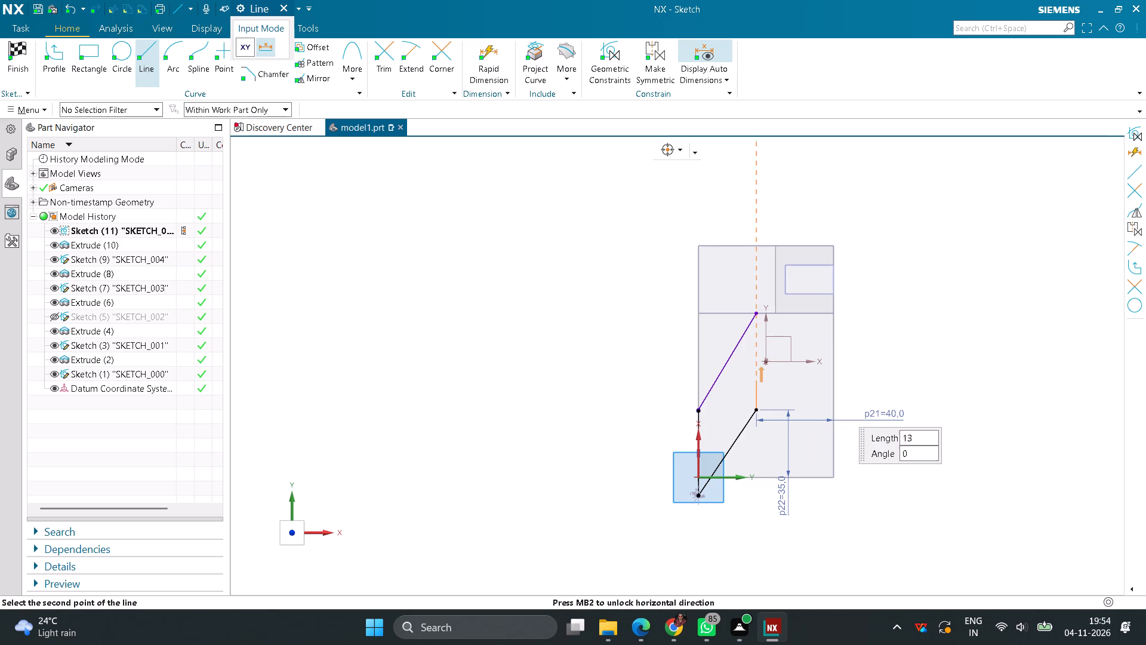
pyautogui.click(760, 315)
pyautogui.middleClick(501, 331)
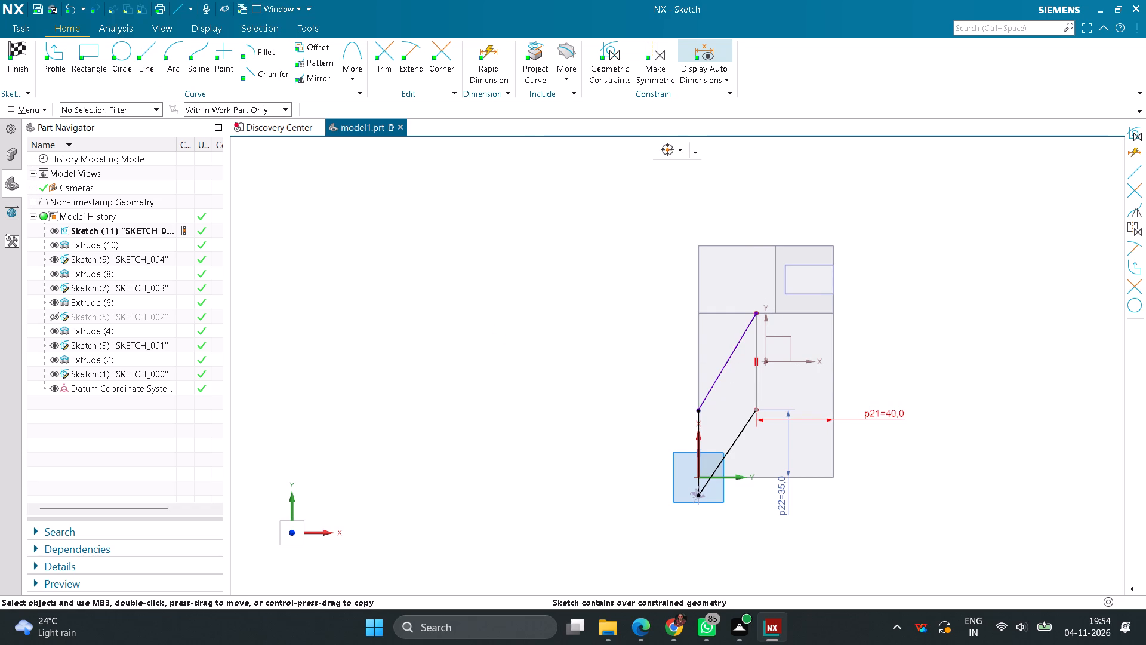
pyautogui.click(13, 53)
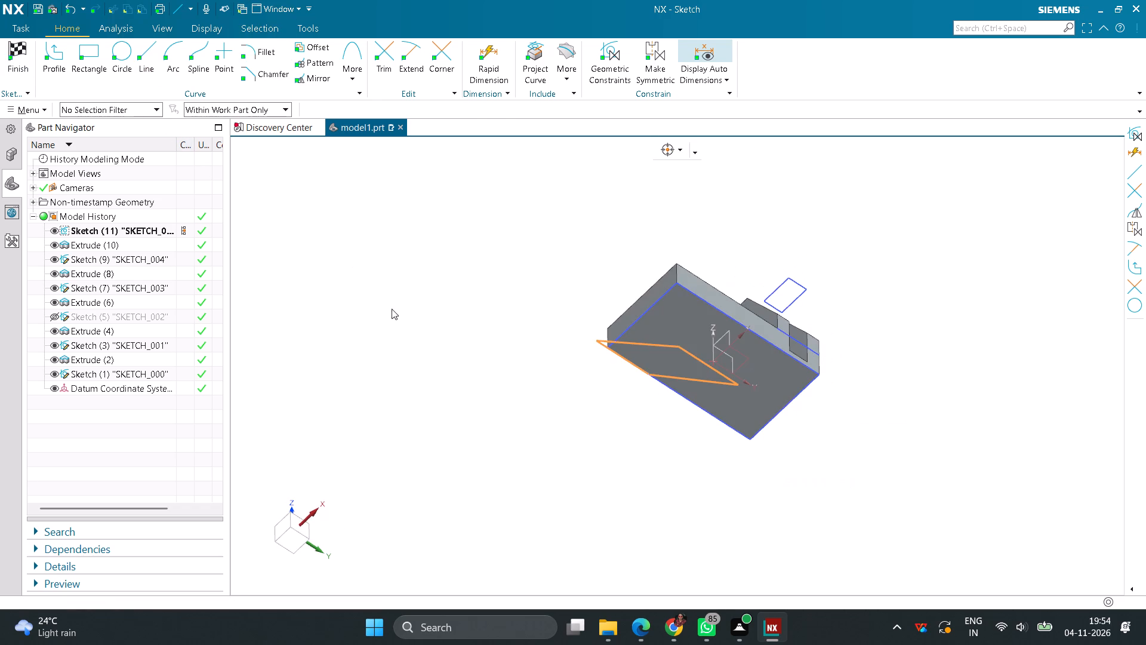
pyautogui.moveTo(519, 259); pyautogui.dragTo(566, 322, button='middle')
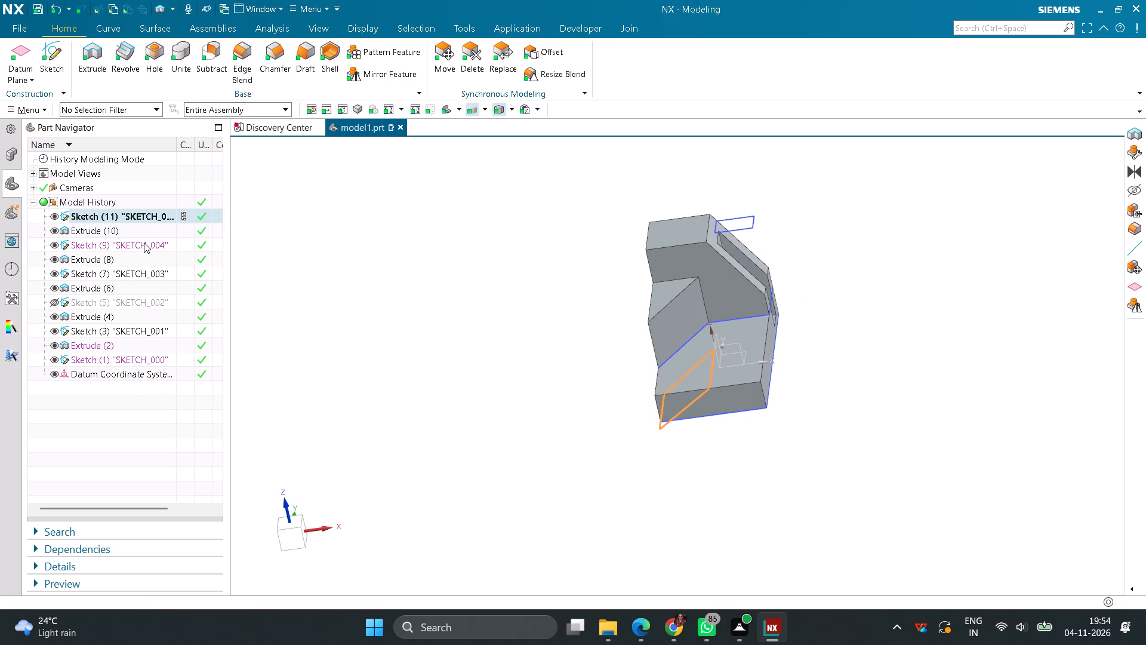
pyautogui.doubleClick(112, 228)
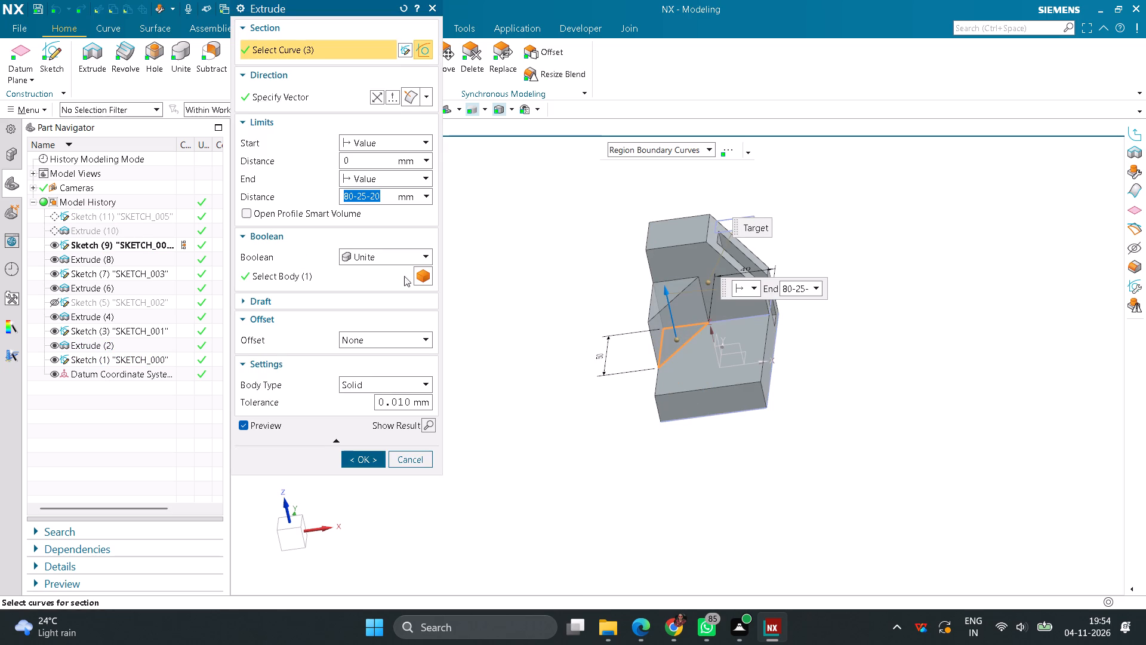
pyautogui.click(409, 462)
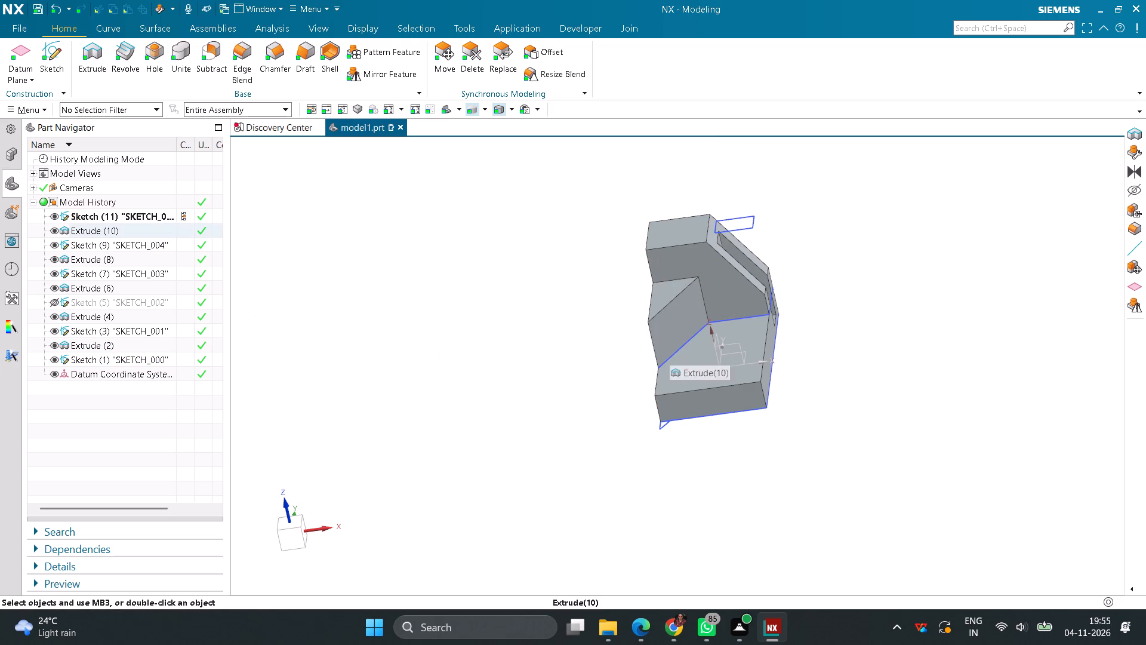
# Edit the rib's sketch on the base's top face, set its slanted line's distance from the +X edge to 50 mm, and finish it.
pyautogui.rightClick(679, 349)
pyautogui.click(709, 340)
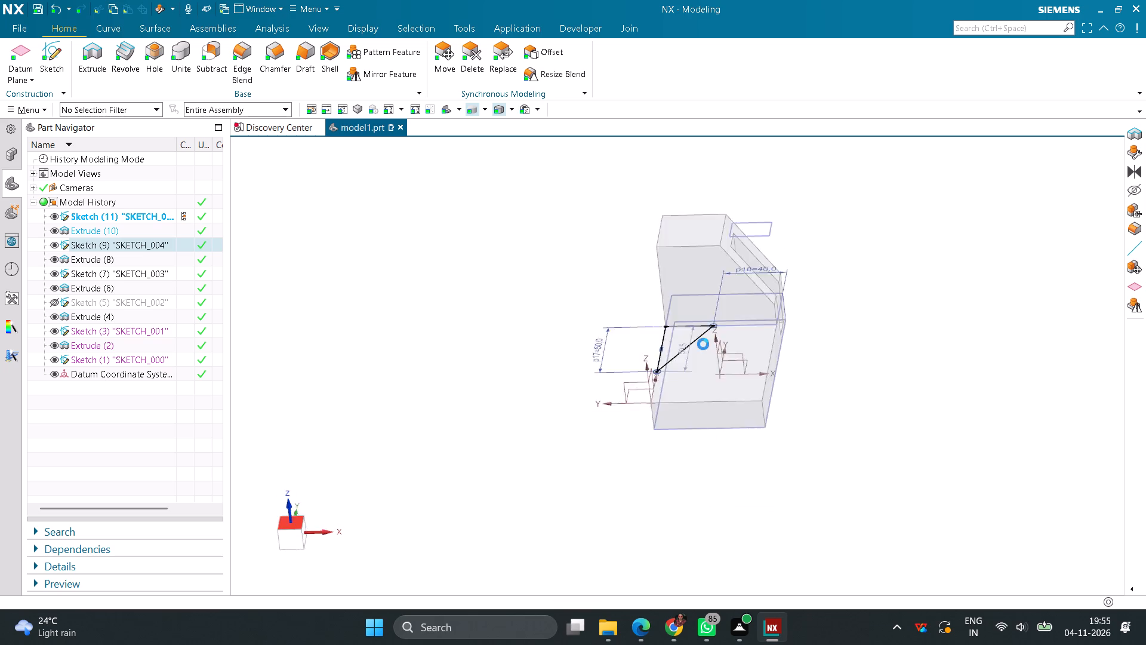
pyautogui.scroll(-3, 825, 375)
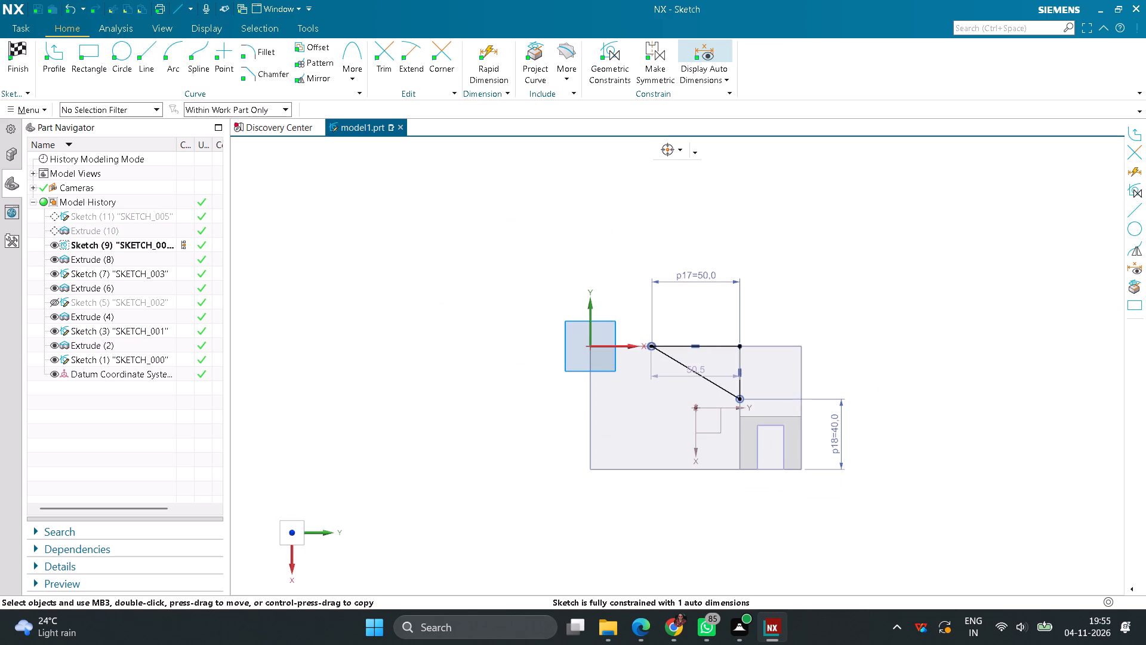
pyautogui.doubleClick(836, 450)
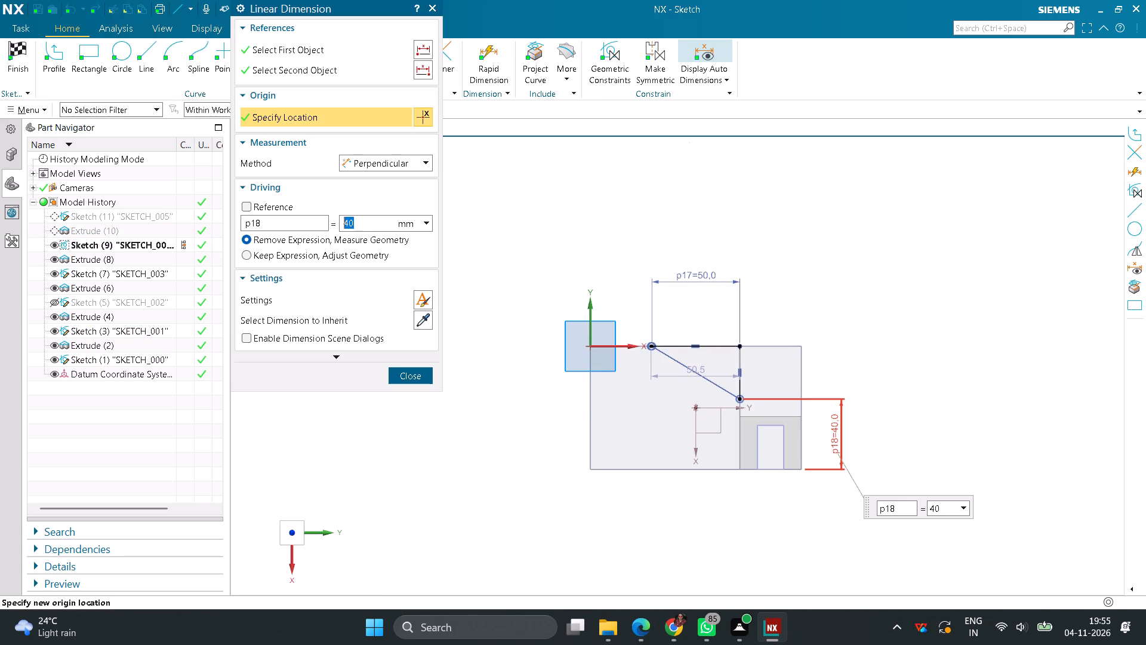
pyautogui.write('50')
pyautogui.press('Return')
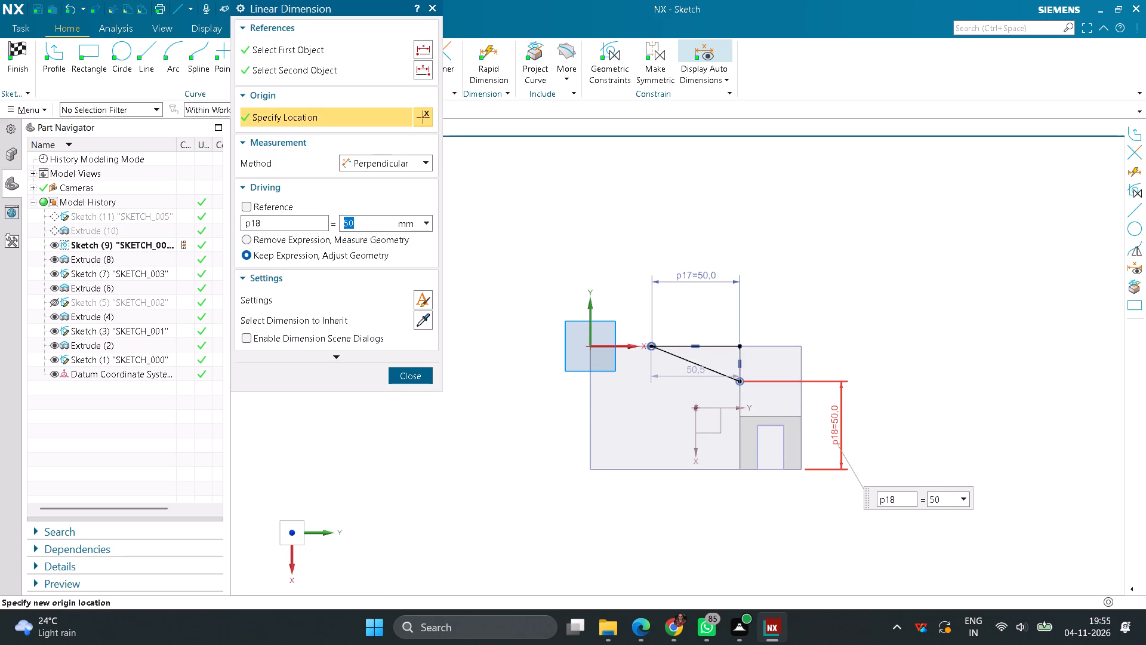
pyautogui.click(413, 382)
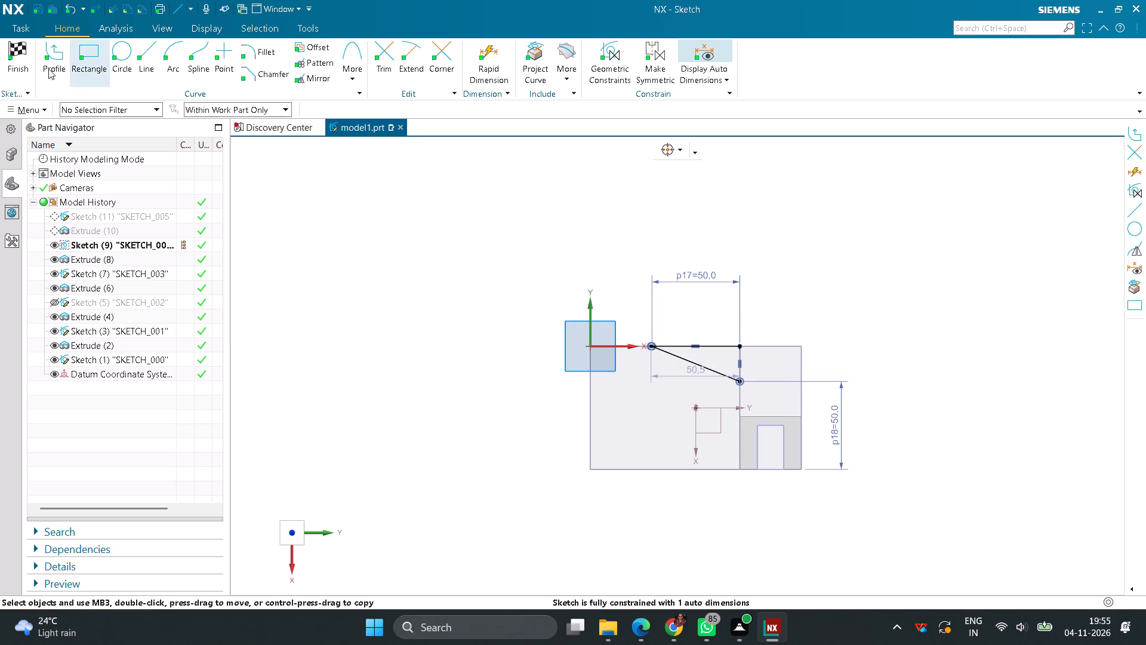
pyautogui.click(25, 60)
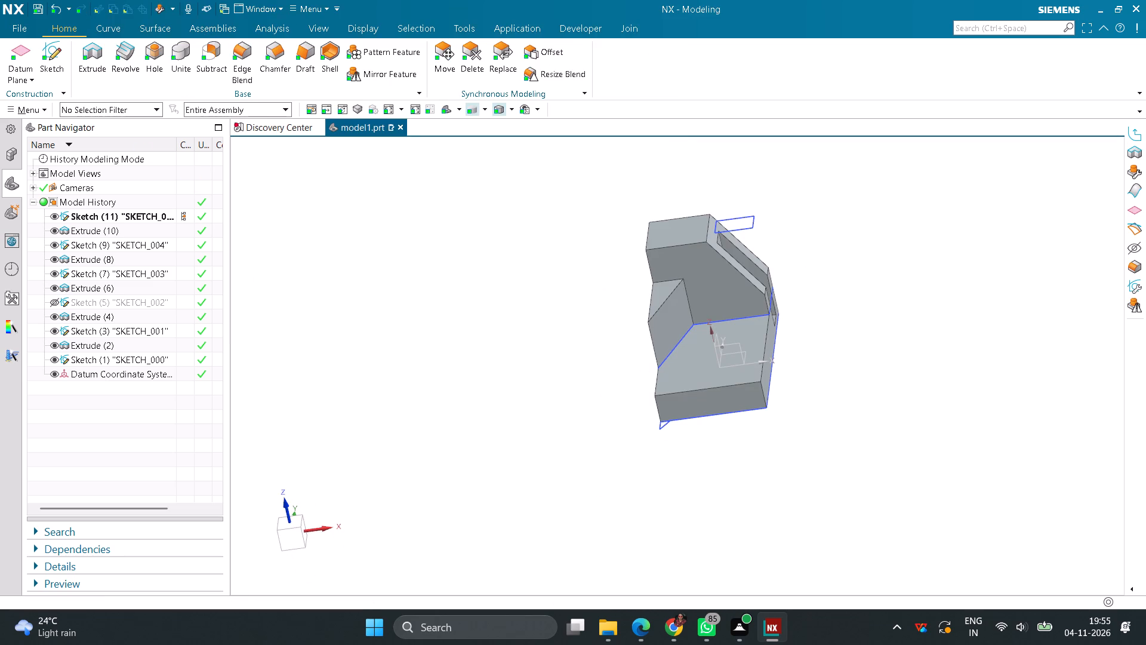
# Reopen the bottom-face sketch and examine how its profile lines up with the projected rib edge, then exit the sketch.
pyautogui.rightClick(663, 434)
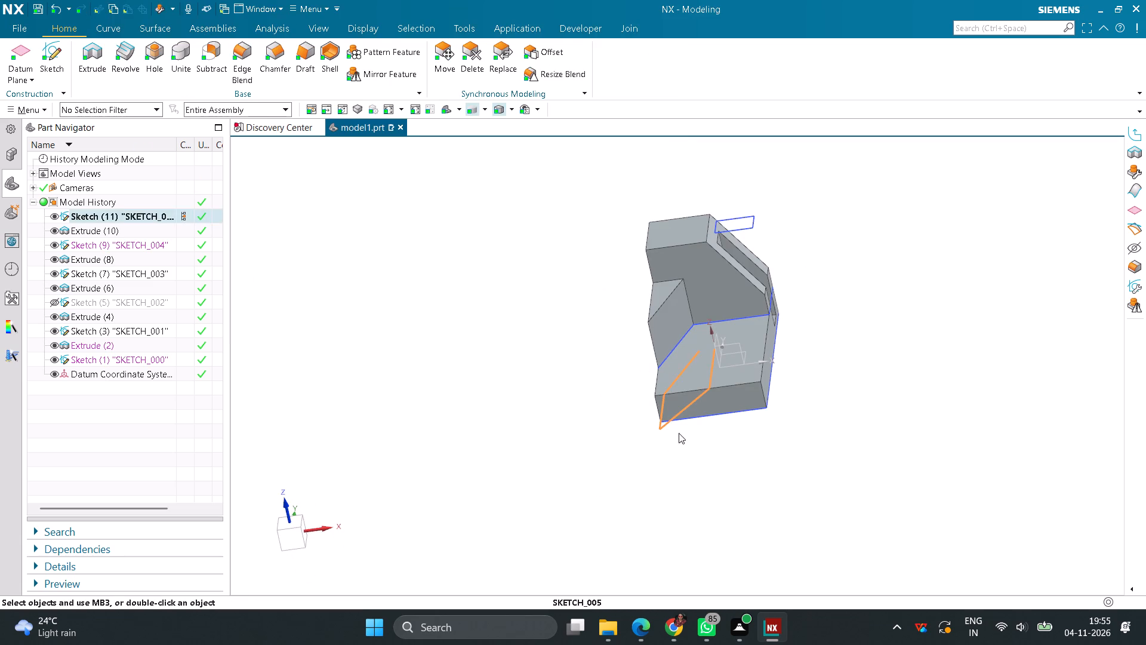
pyautogui.click(697, 425)
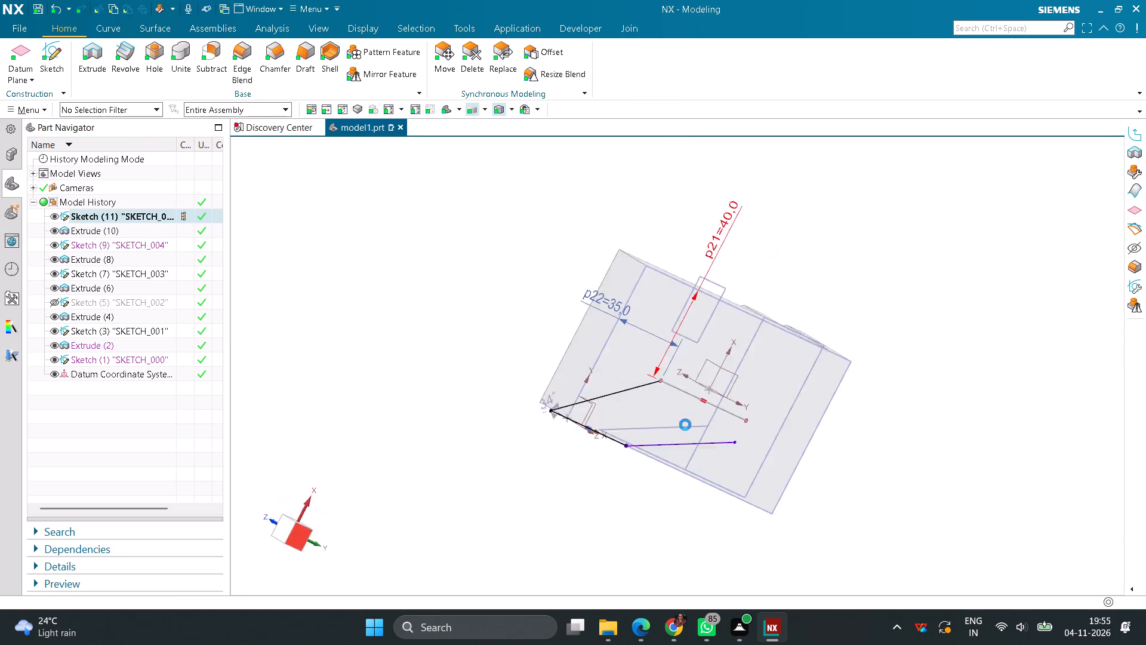
pyautogui.click(586, 348)
pyautogui.moveTo(482, 248); pyautogui.dragTo(552, 260, button='middle')
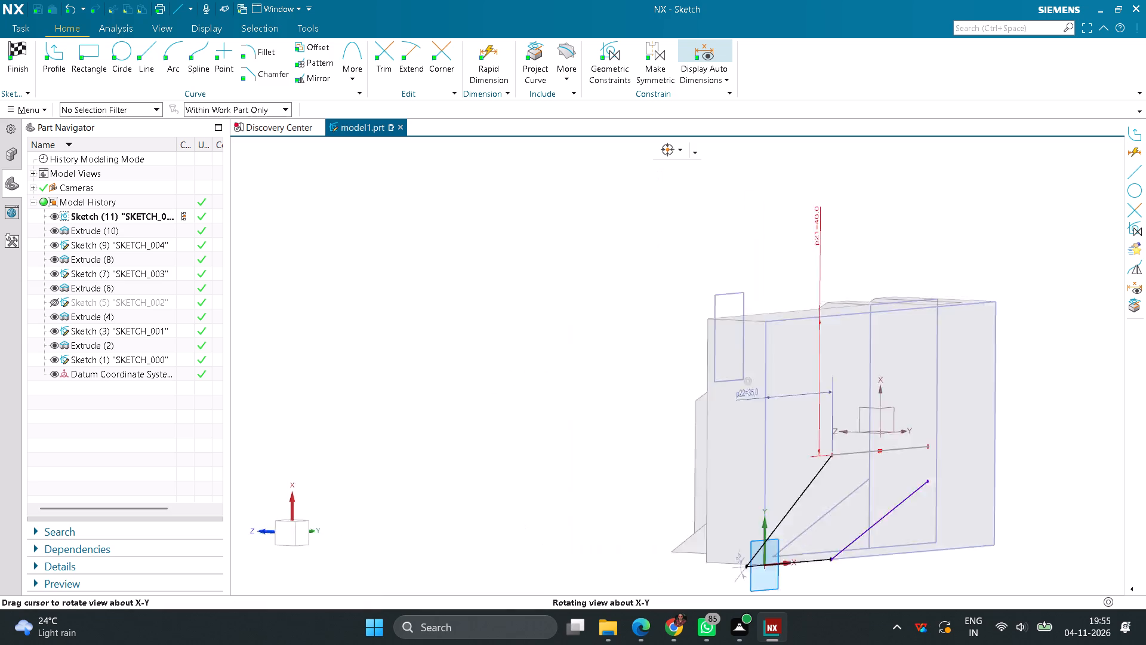
pyautogui.moveTo(552, 260); pyautogui.dragTo(597, 348, button='middle')
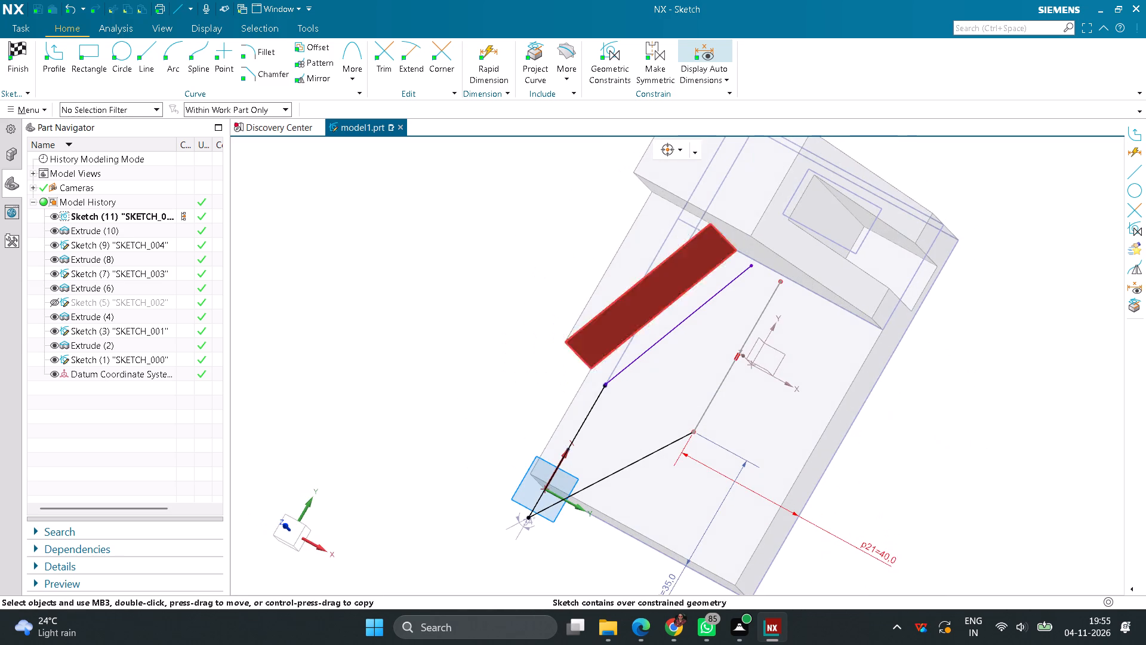
pyautogui.click(303, 528)
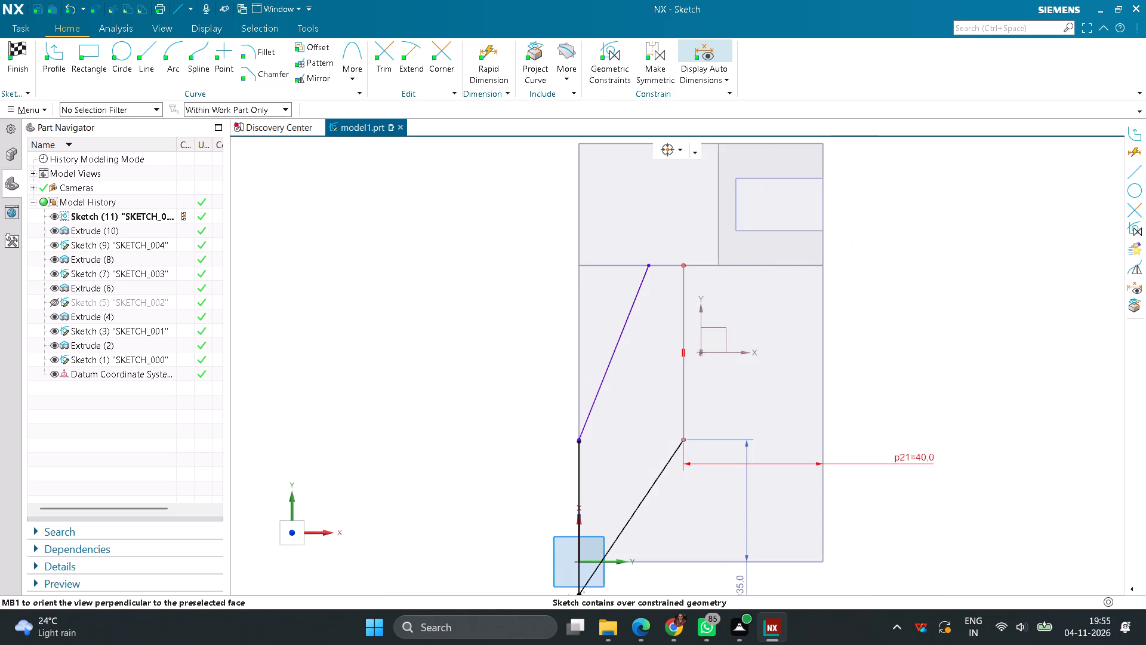
pyautogui.scroll(-3, 426, 472)
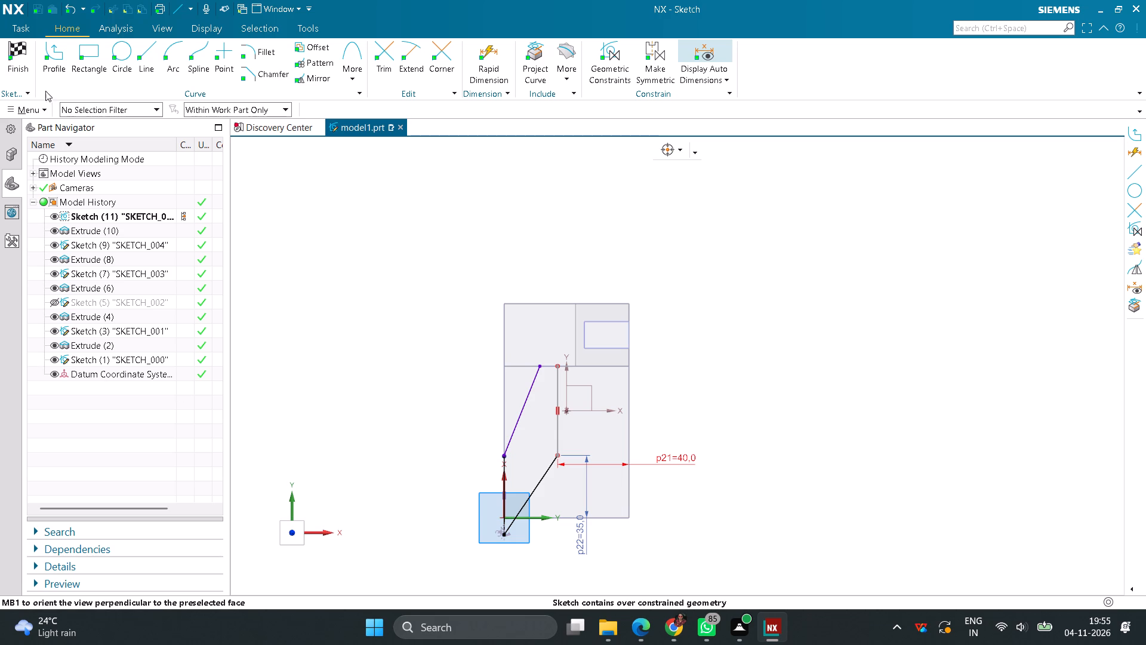
pyautogui.click(21, 46)
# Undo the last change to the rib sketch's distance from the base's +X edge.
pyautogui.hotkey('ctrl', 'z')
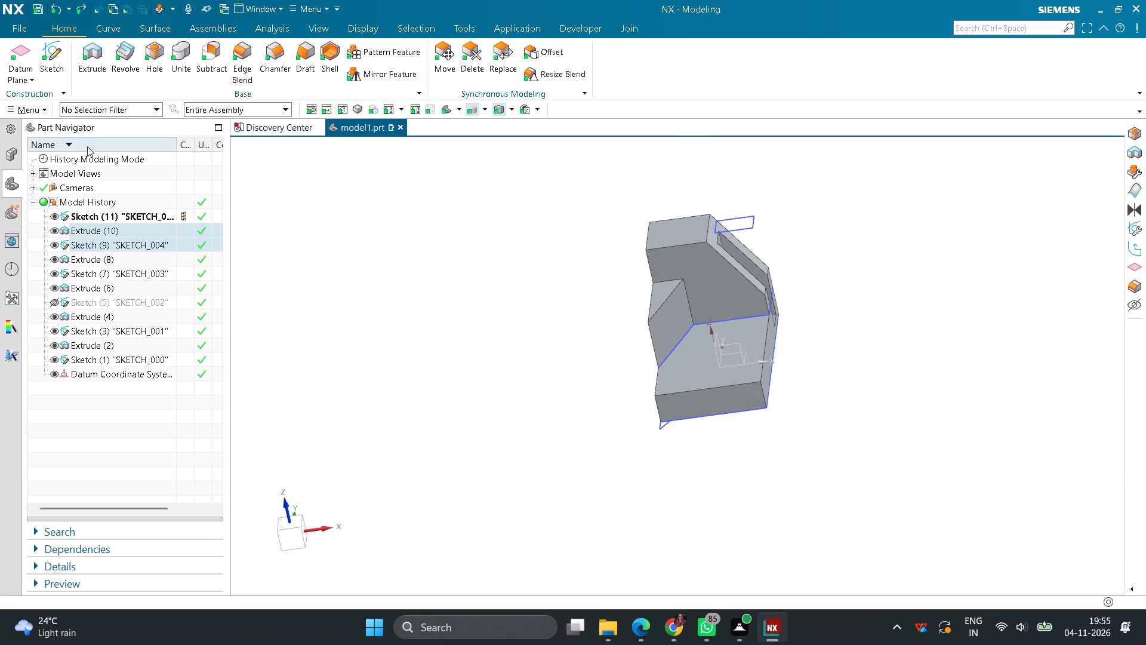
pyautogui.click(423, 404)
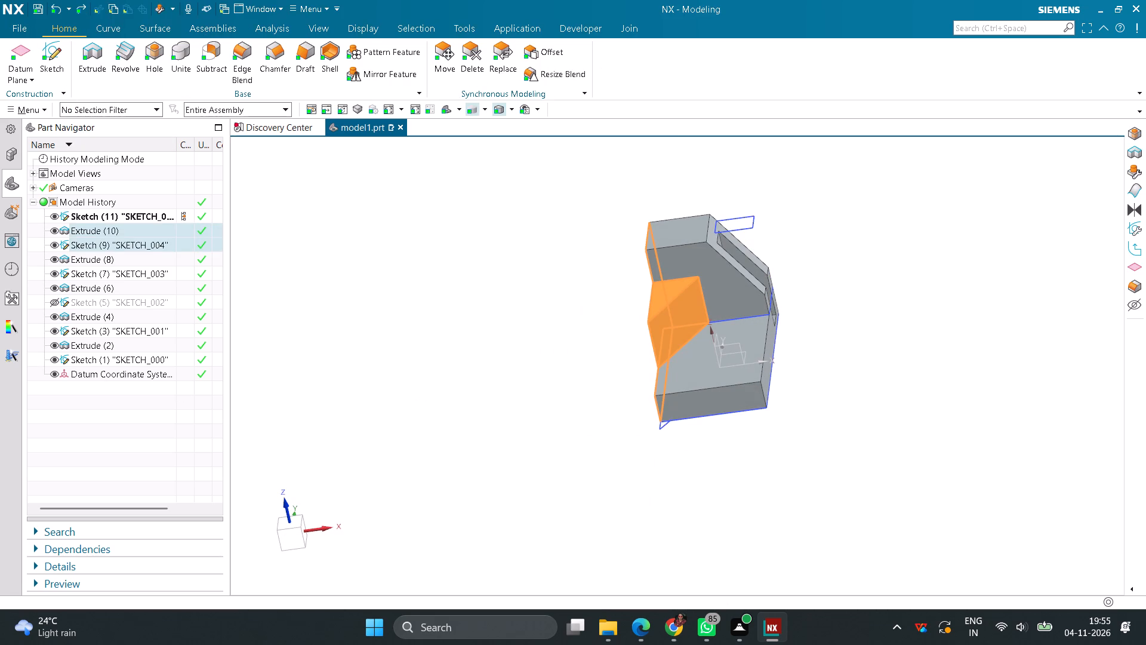
# Reopen the bottom-face sketch, examine its overconstrained profile and the projected rib edge from several angles, and exit the sketch.
pyautogui.rightClick(657, 428)
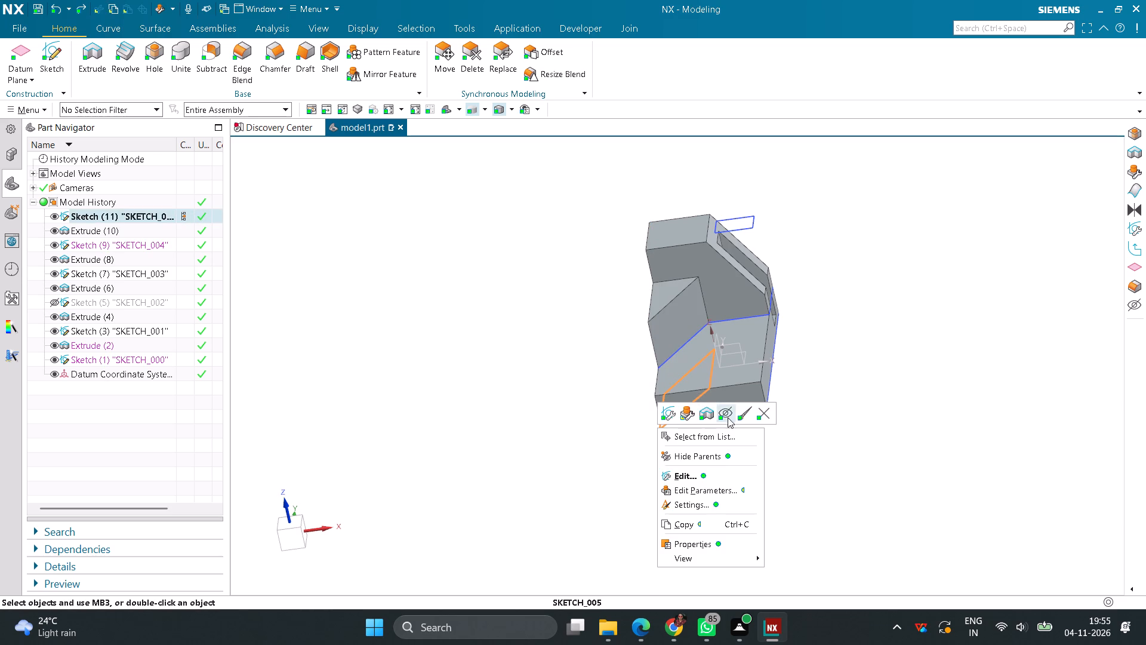
pyautogui.click(689, 417)
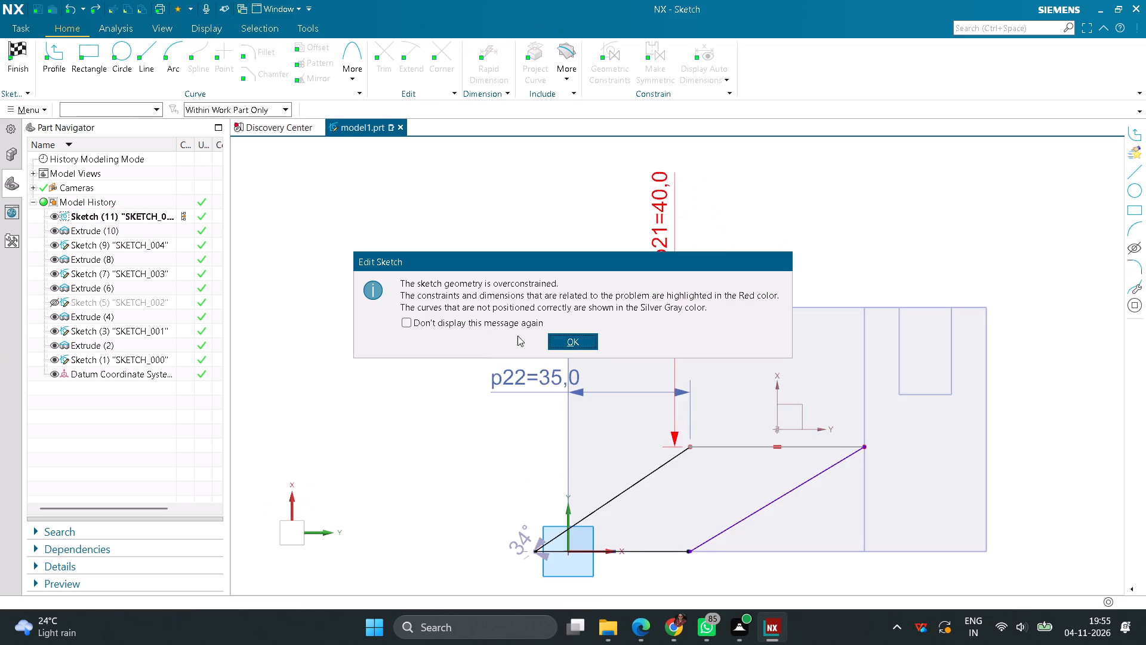
pyautogui.click(560, 339)
pyautogui.moveTo(427, 263); pyautogui.dragTo(553, 318, button='middle')
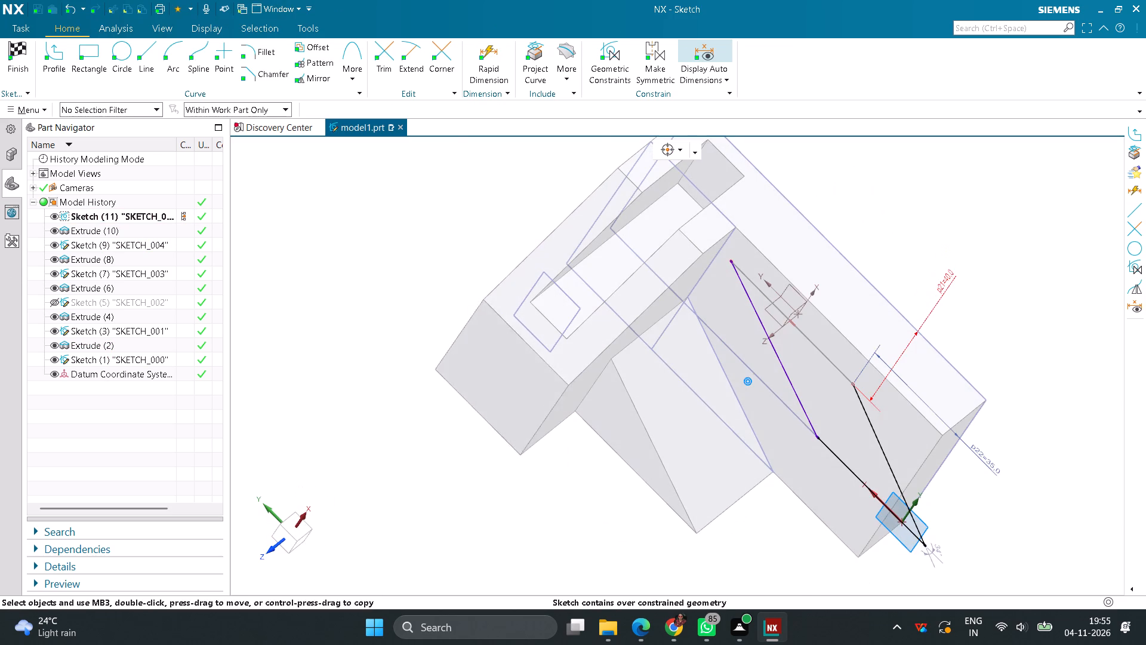
pyautogui.click(288, 540)
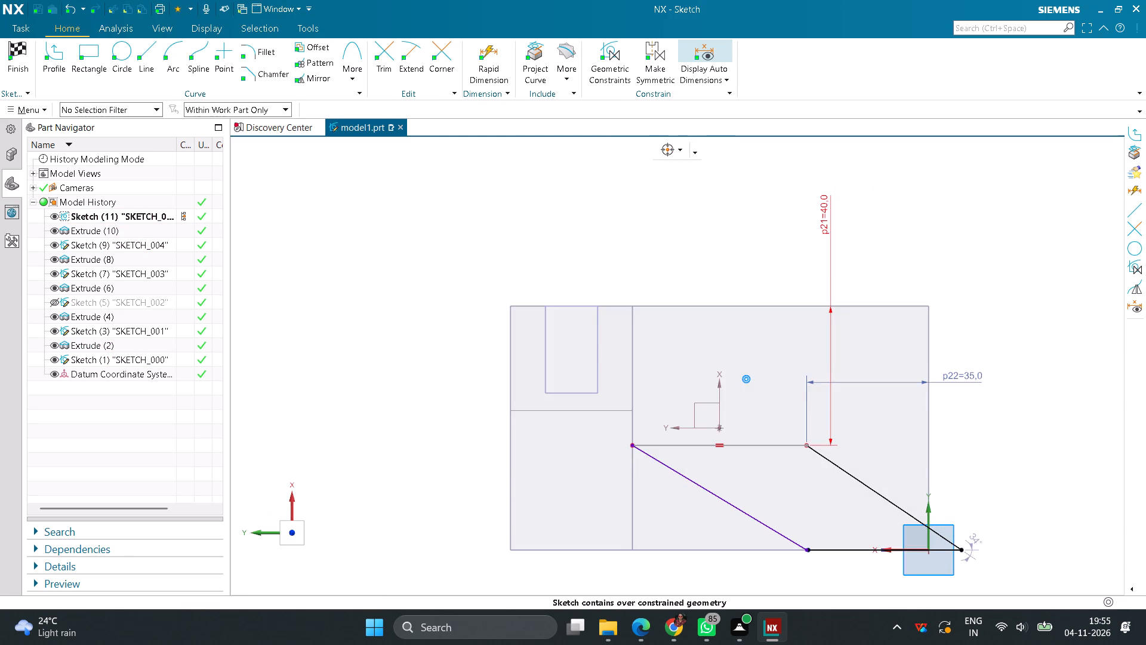
pyautogui.scroll(-3, 575, 303)
pyautogui.moveTo(857, 363); pyautogui.dragTo(775, 461, button='middle')
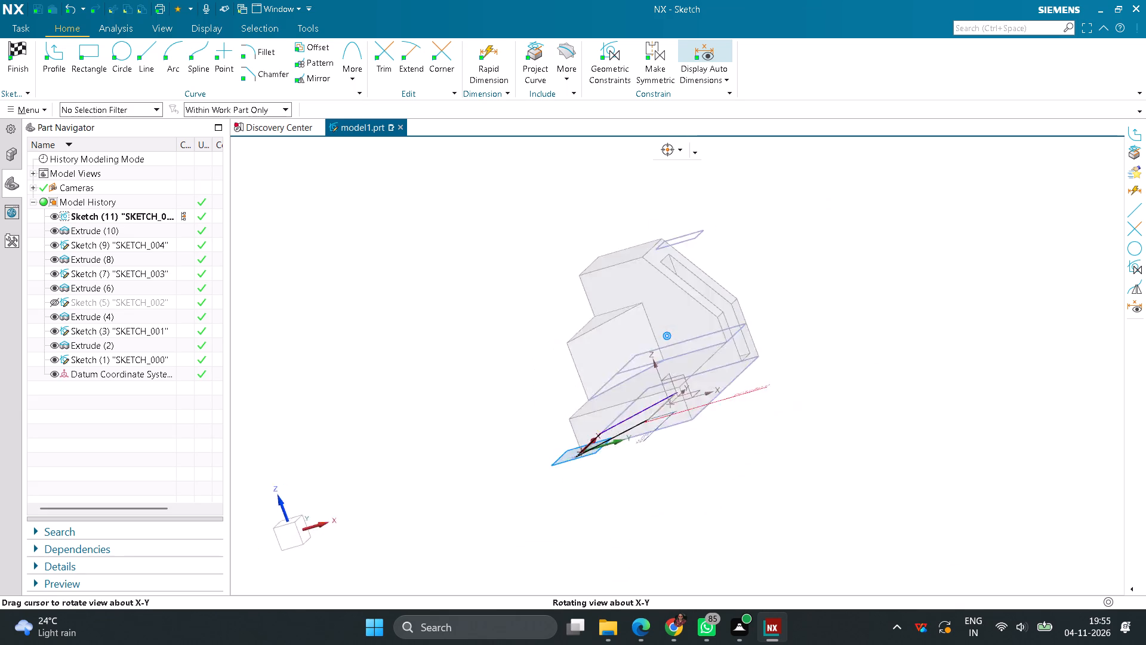
pyautogui.moveTo(775, 461); pyautogui.dragTo(785, 496, button='middle')
pyautogui.click(297, 529)
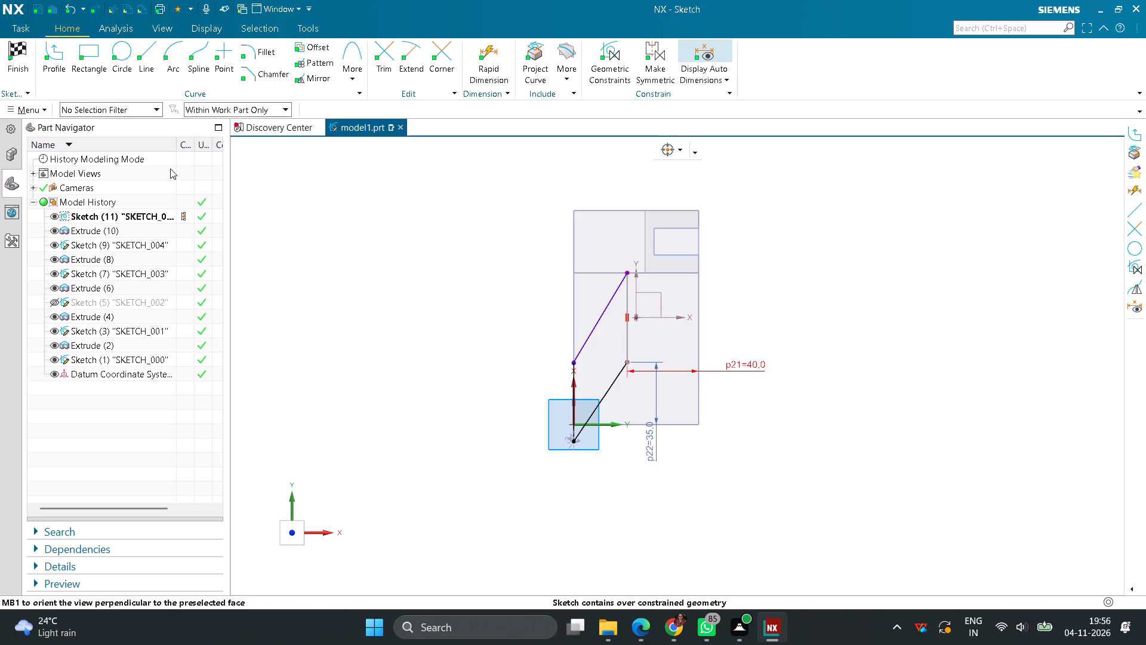
pyautogui.click(20, 50)
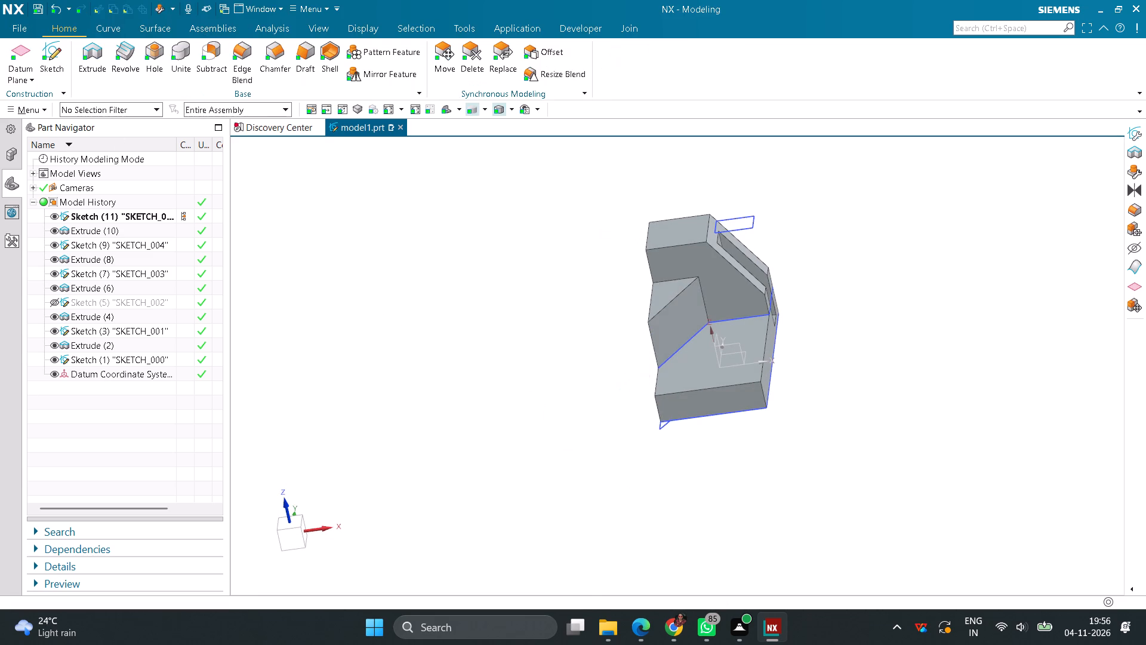
# Edit the rib's sketch to set its slanted line's distance from the base's +X edge to 30 mm, and finish the sketch.
pyautogui.rightClick(674, 351)
pyautogui.click(704, 334)
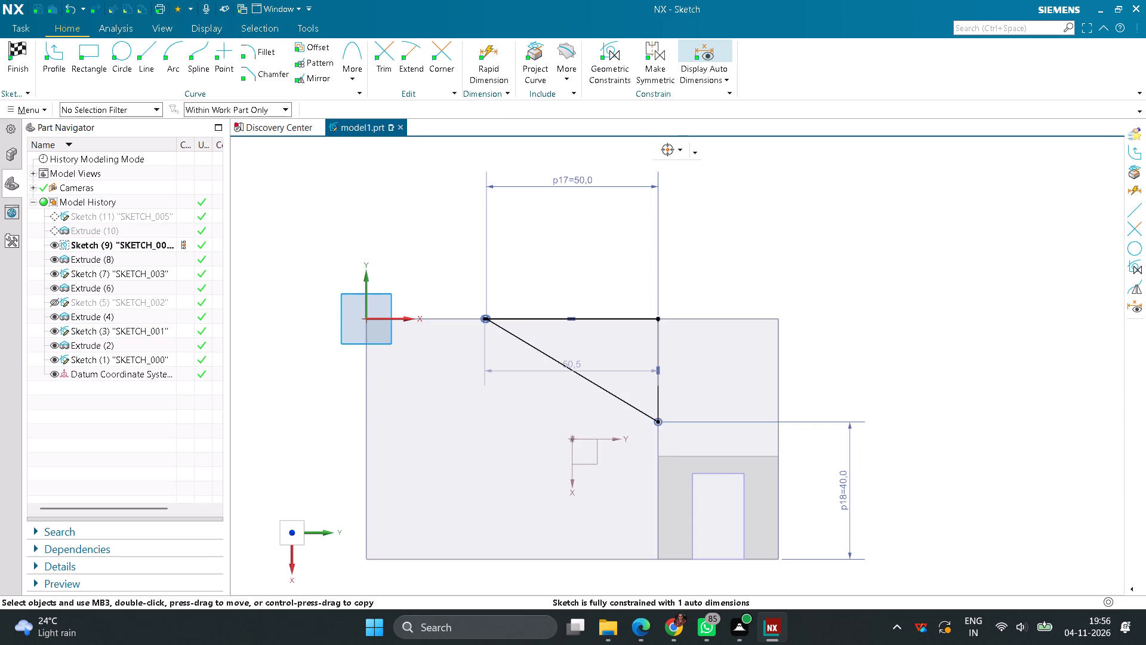
pyautogui.doubleClick(847, 499)
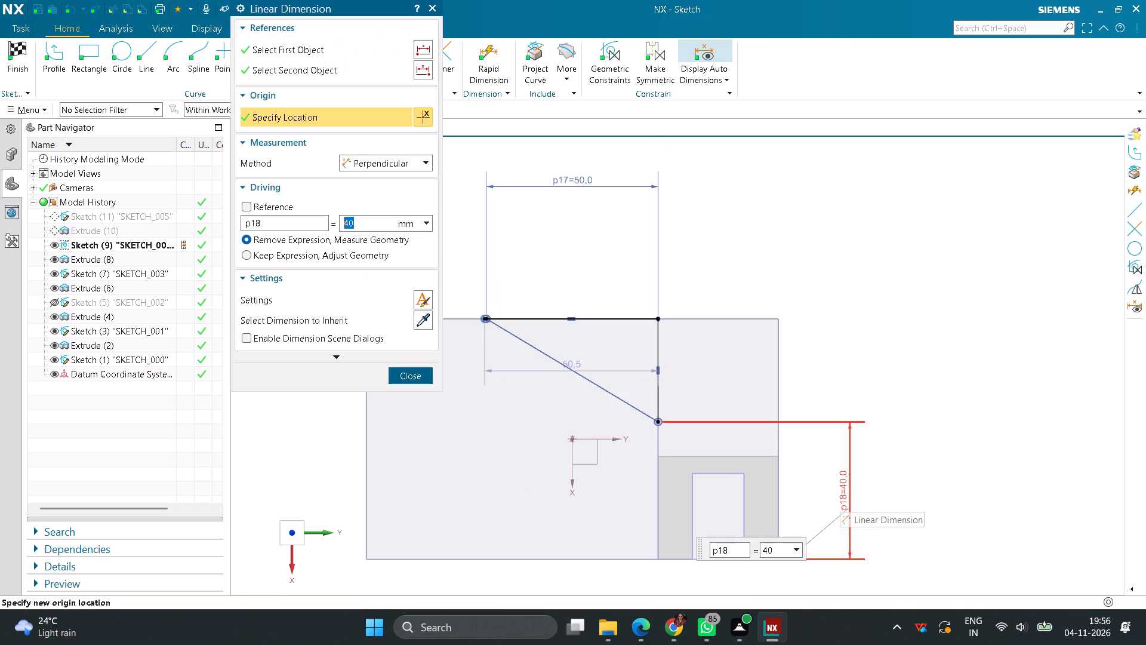
pyautogui.write('30')
pyautogui.press('Return')
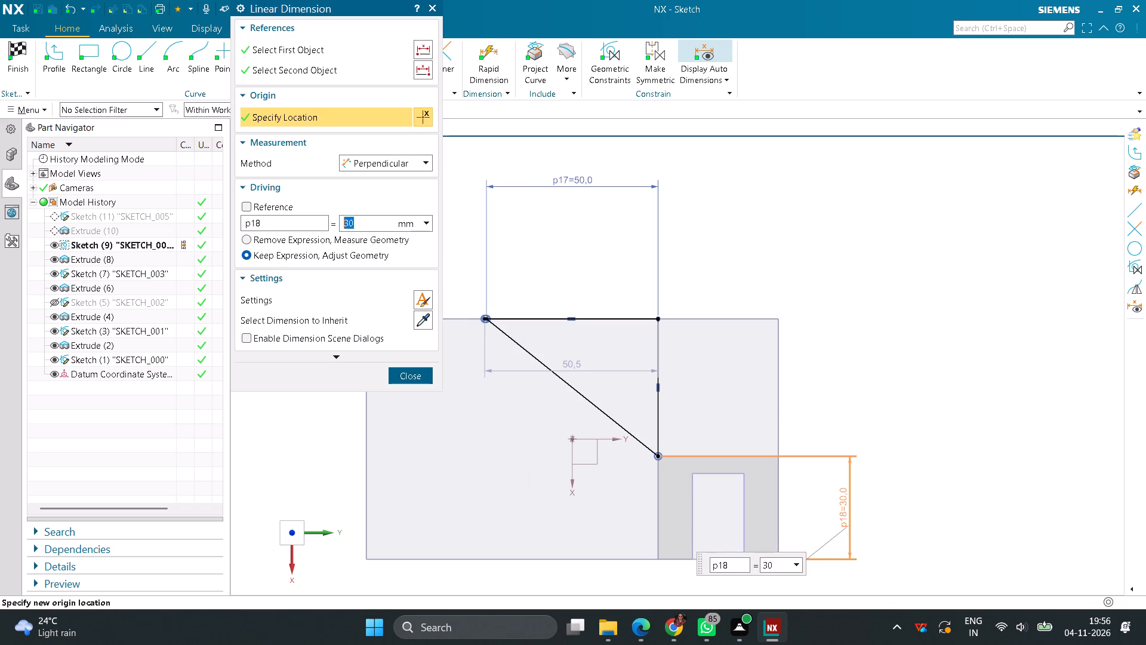
pyautogui.click(415, 379)
pyautogui.click(23, 56)
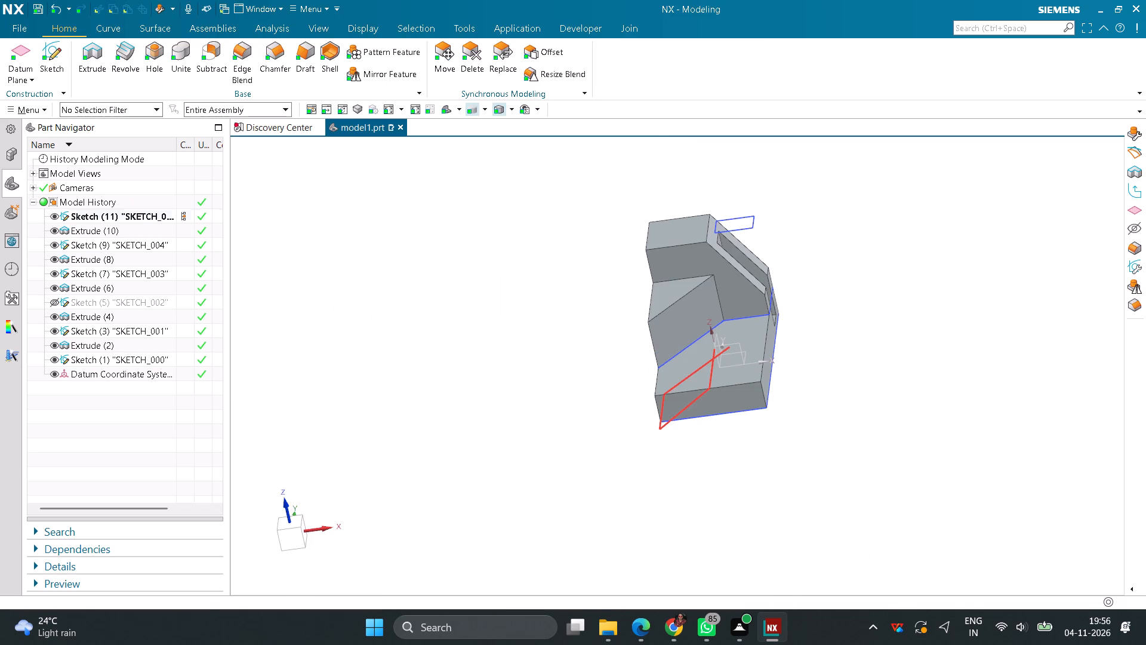
# Reopen the bottom-face sketch and use Corner to join the projected rib edge with the profile line parallel to the -X edge.
pyautogui.rightClick(663, 433)
pyautogui.click(699, 423)
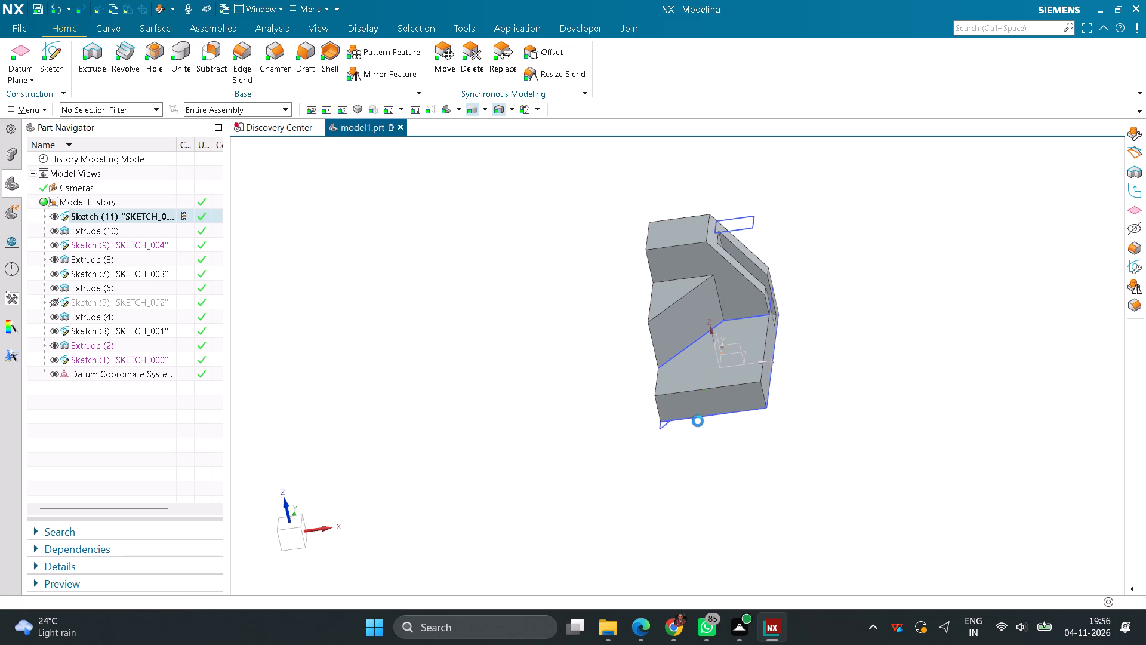
pyautogui.click(574, 347)
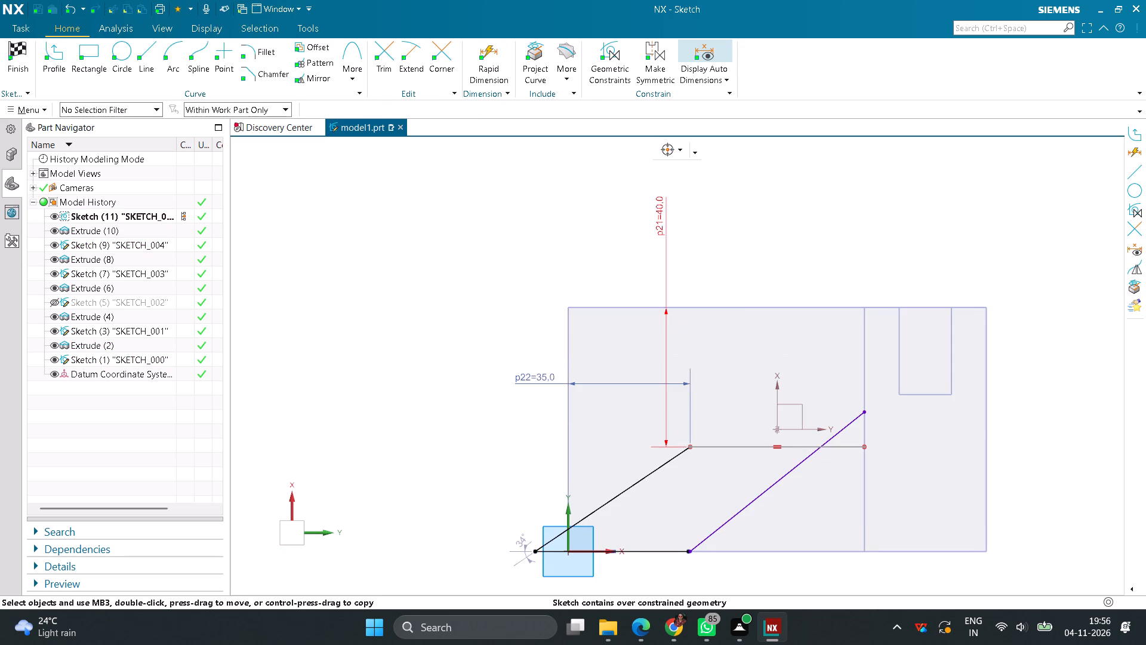
pyautogui.moveTo(429, 283); pyautogui.dragTo(591, 340, button='middle')
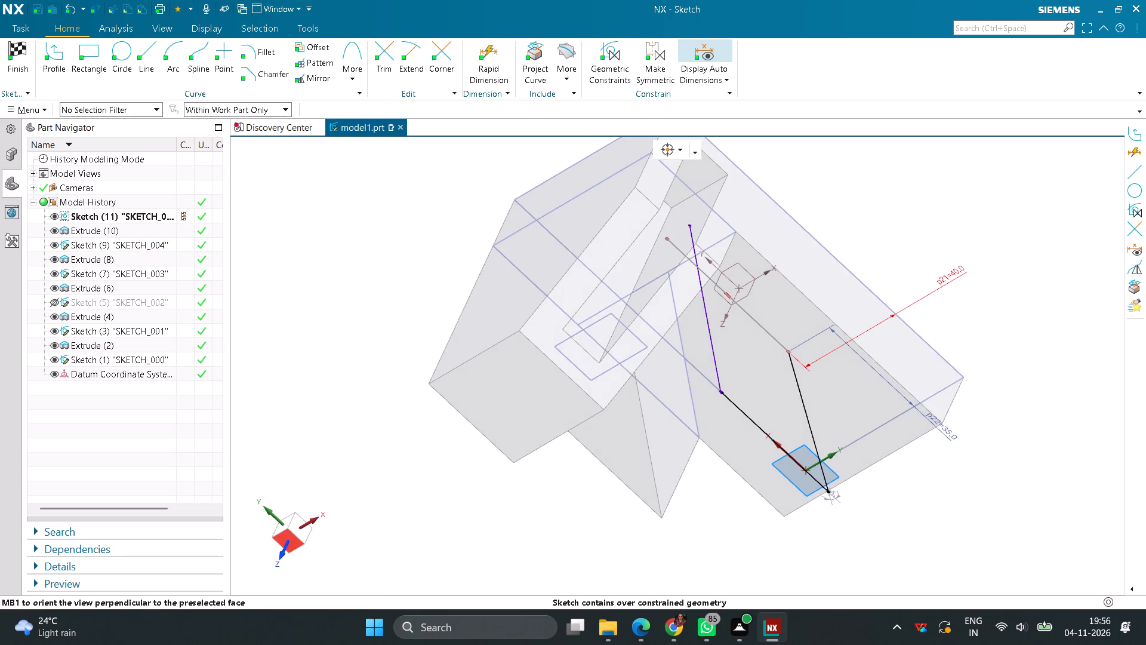
pyautogui.click(297, 545)
pyautogui.scroll(-3, 448, 379)
pyautogui.moveTo(796, 410); pyautogui.dragTo(731, 425, button='middle')
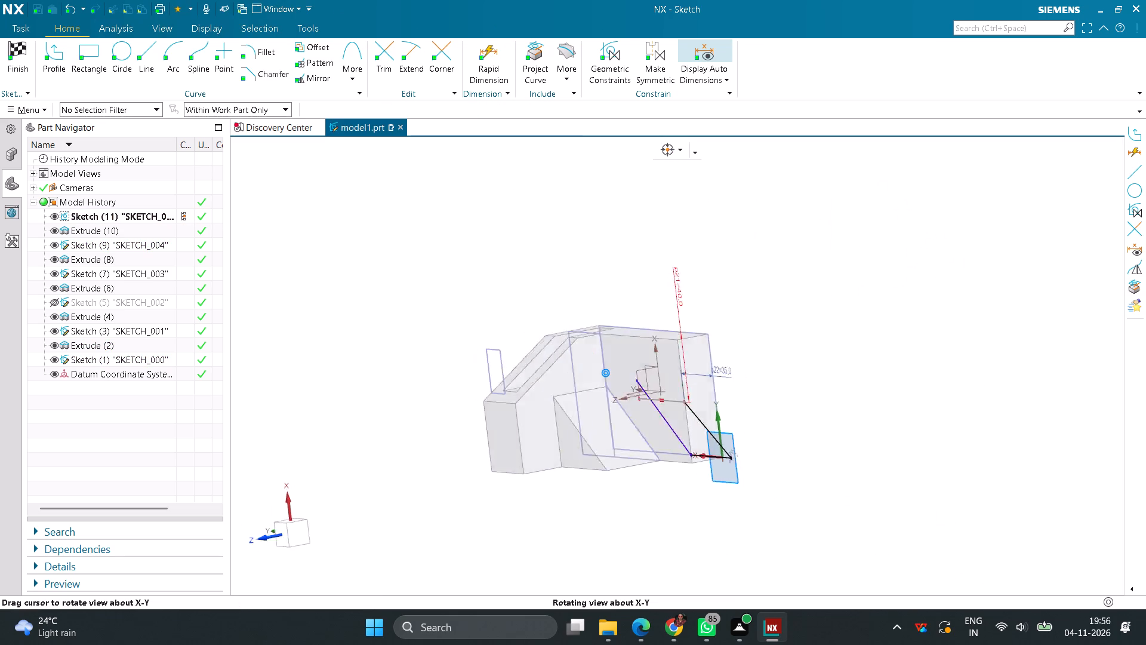
pyautogui.moveTo(731, 425); pyautogui.dragTo(768, 520, button='middle')
pyautogui.click(289, 536)
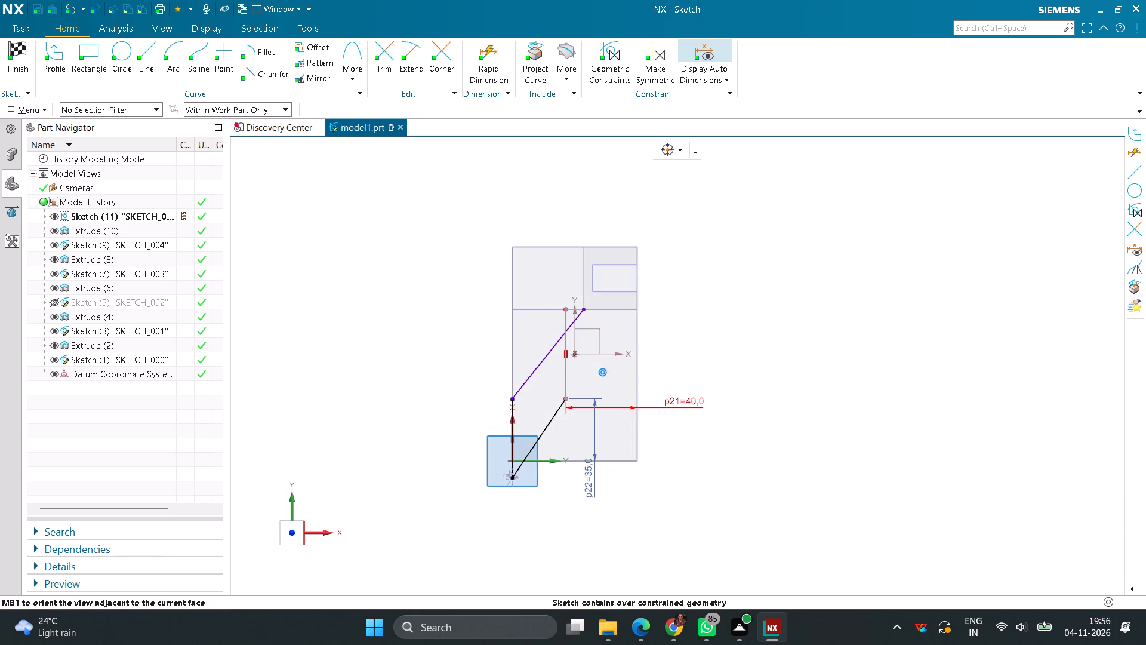
pyautogui.click(436, 64)
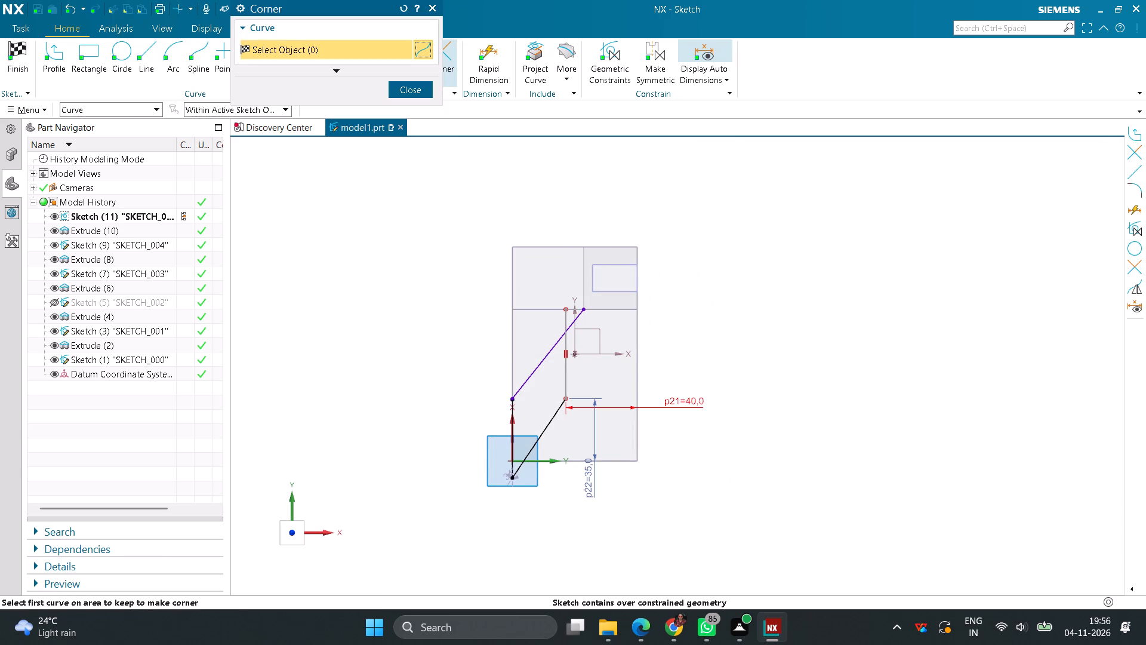
pyautogui.scroll(3, 534, 366)
pyautogui.click(581, 321)
pyautogui.click(591, 319)
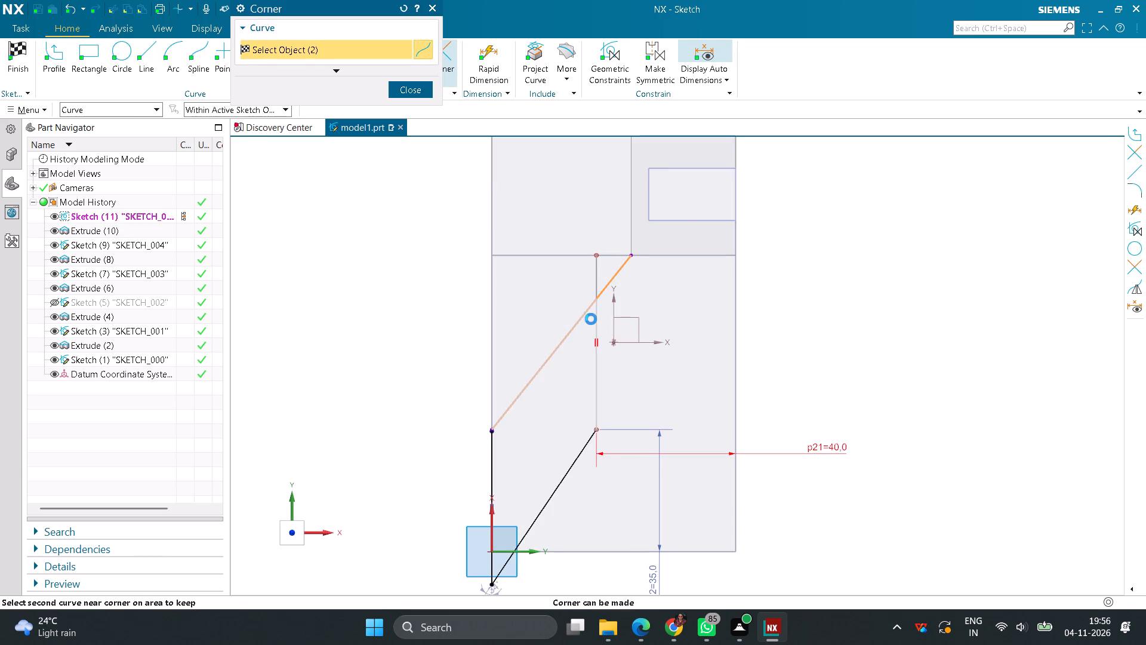
pyautogui.click(414, 96)
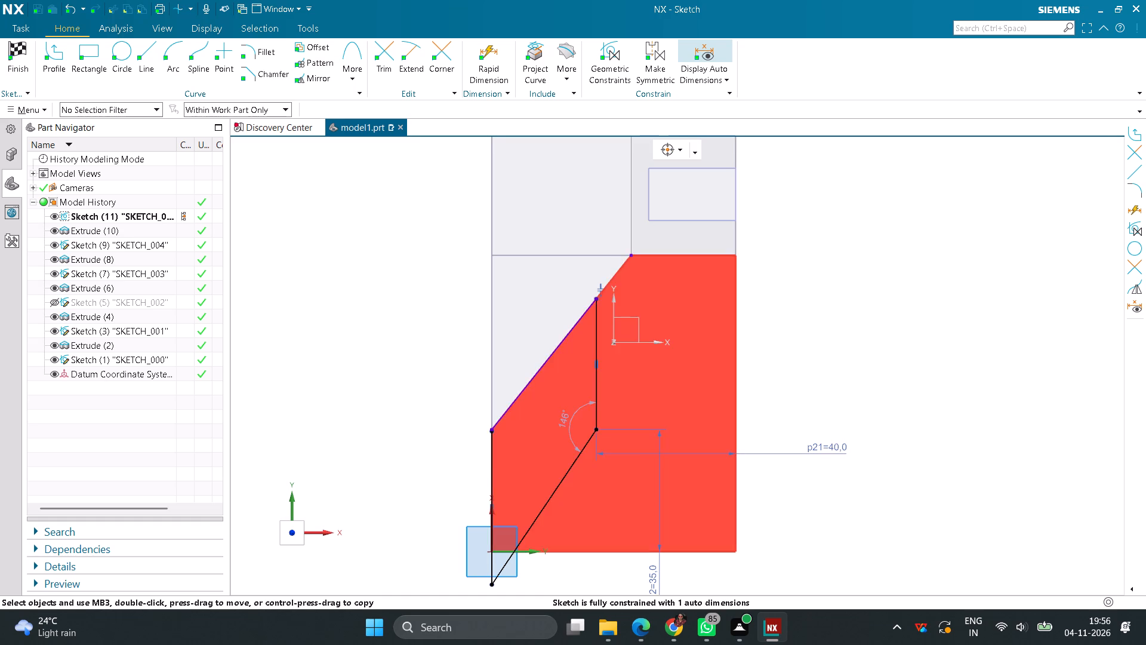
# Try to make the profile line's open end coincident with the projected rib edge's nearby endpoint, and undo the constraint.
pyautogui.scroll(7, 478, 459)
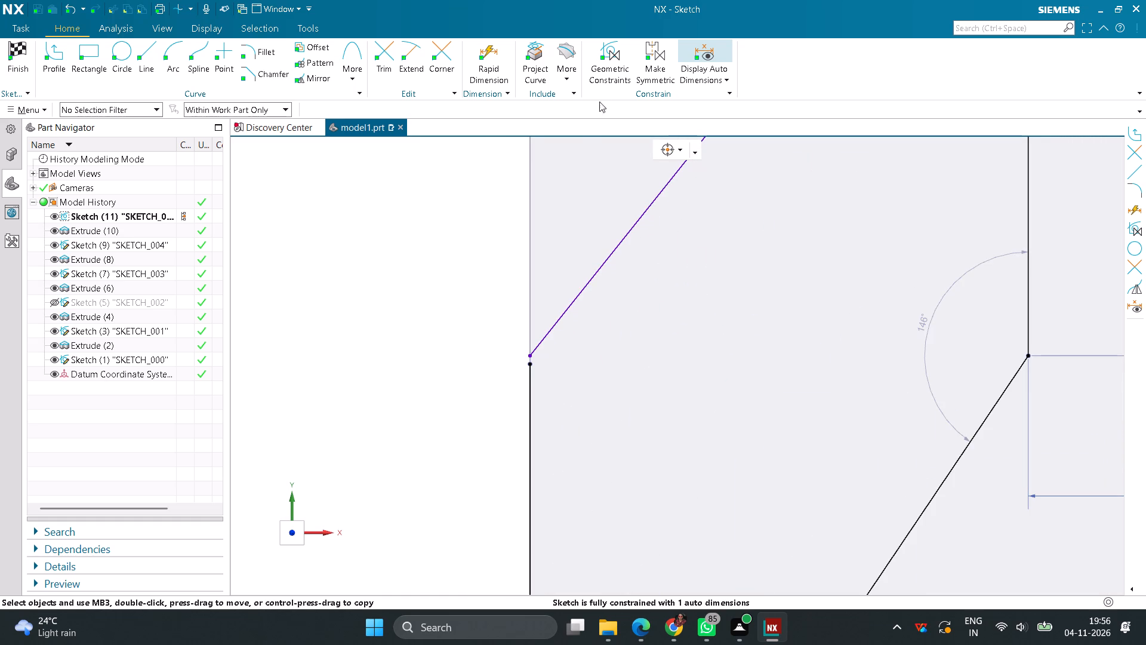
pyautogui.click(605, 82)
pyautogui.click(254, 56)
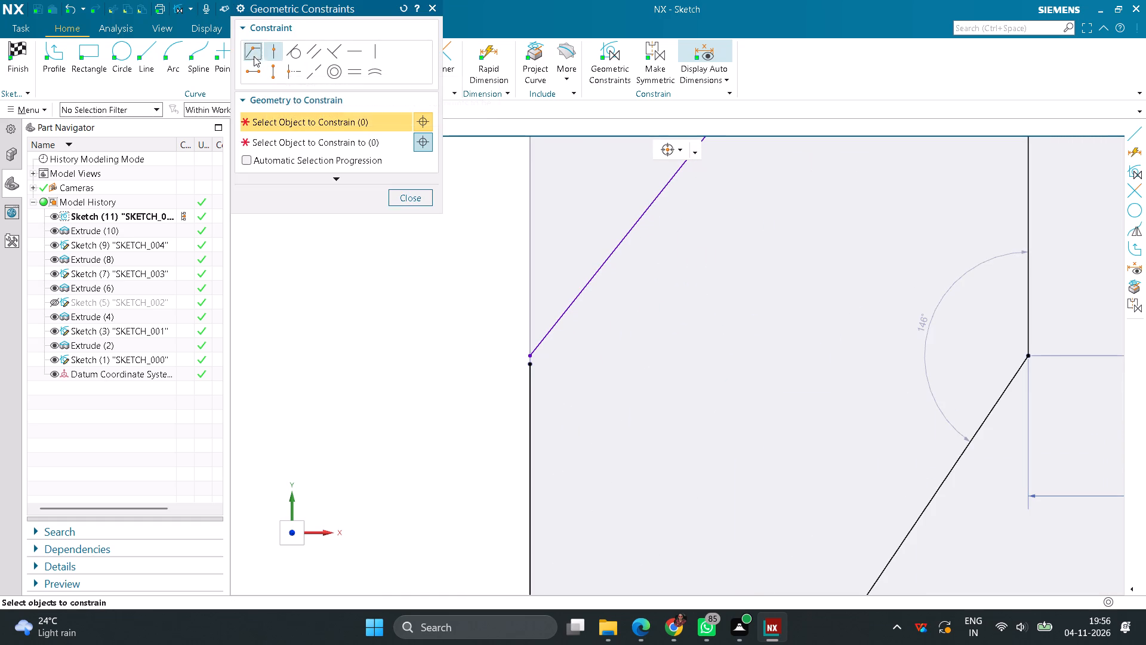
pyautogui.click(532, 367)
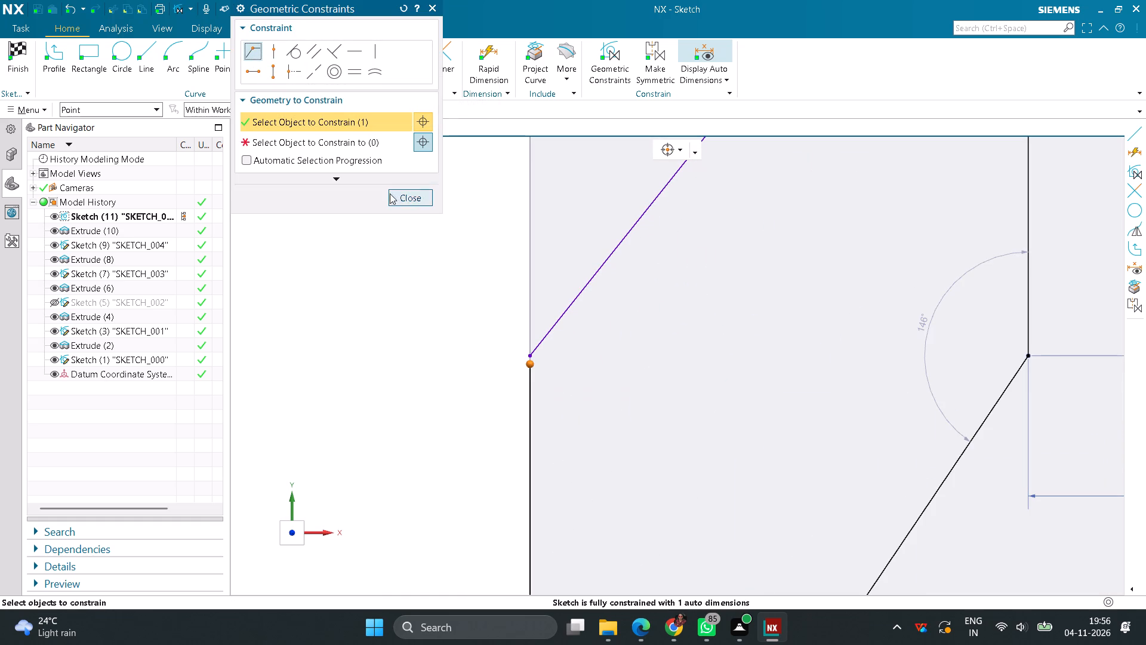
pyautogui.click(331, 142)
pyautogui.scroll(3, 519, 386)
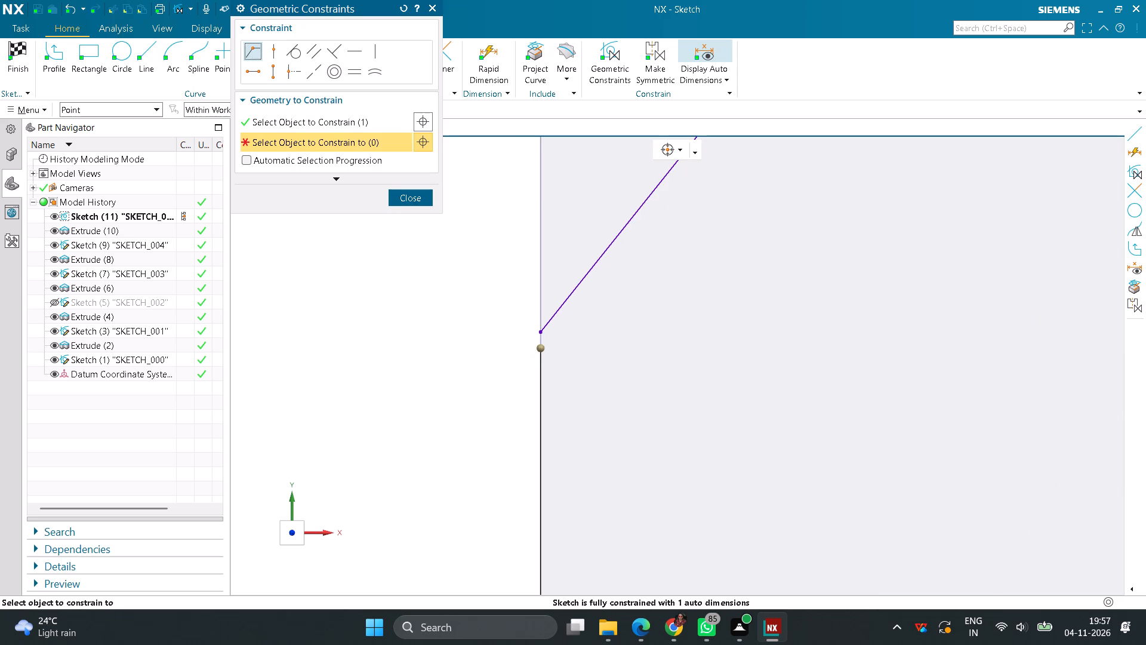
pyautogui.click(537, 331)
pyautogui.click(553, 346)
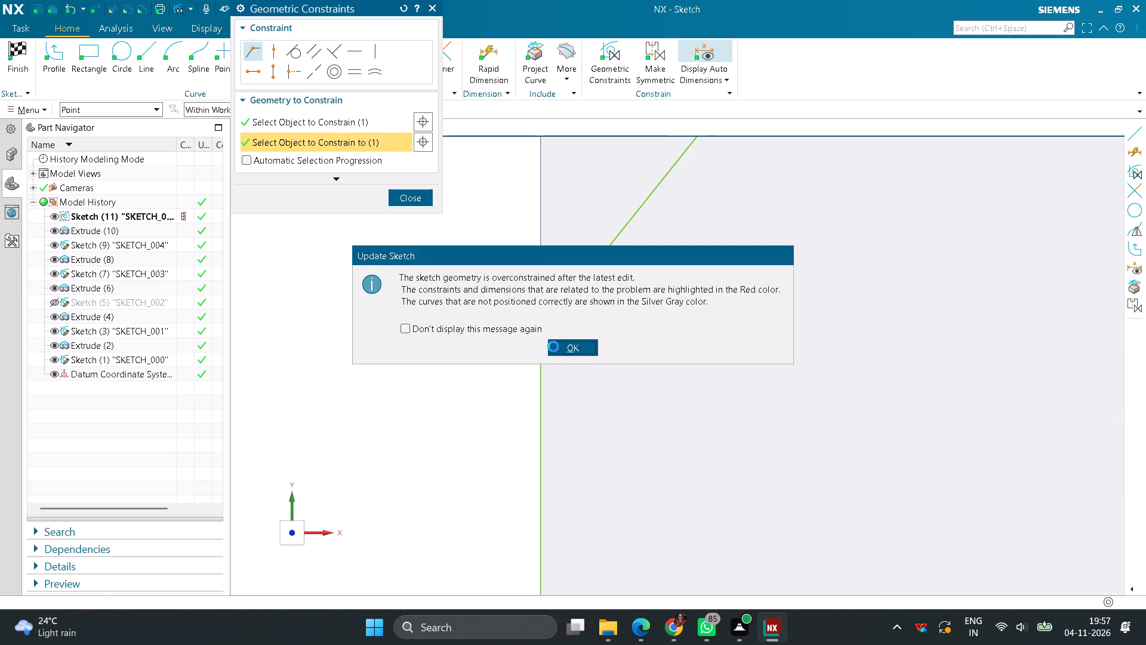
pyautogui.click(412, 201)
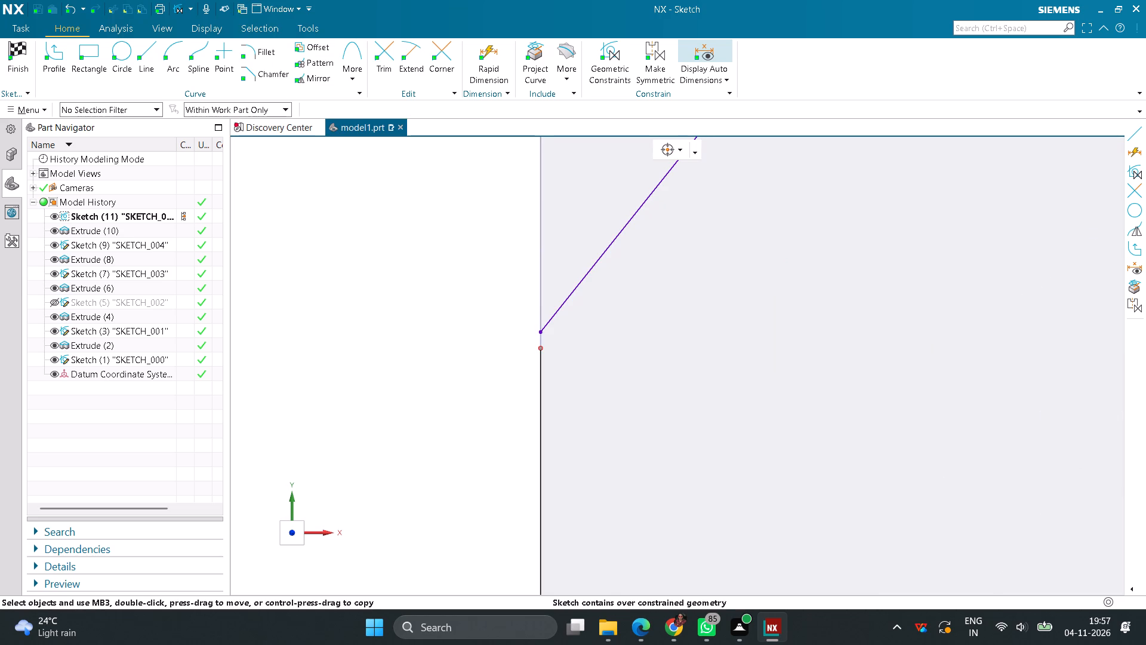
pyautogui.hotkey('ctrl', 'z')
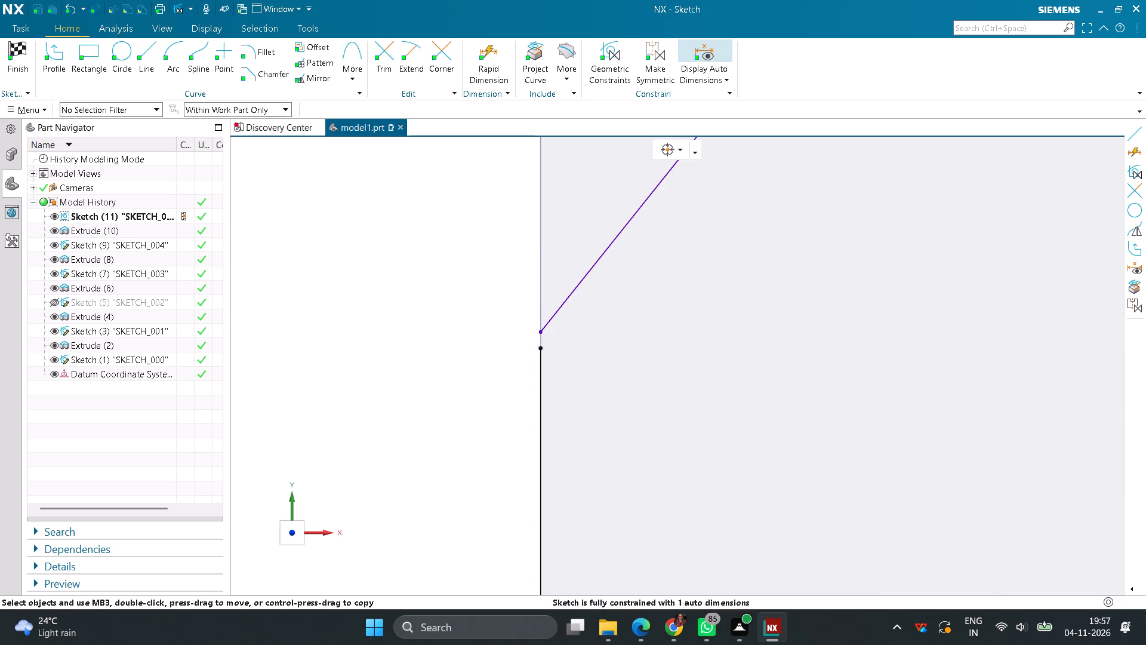
# Delete the profile line along the base's -X edge from the bottom-face sketch.
pyautogui.click(543, 403)
pyautogui.scroll(-5, 467, 427)
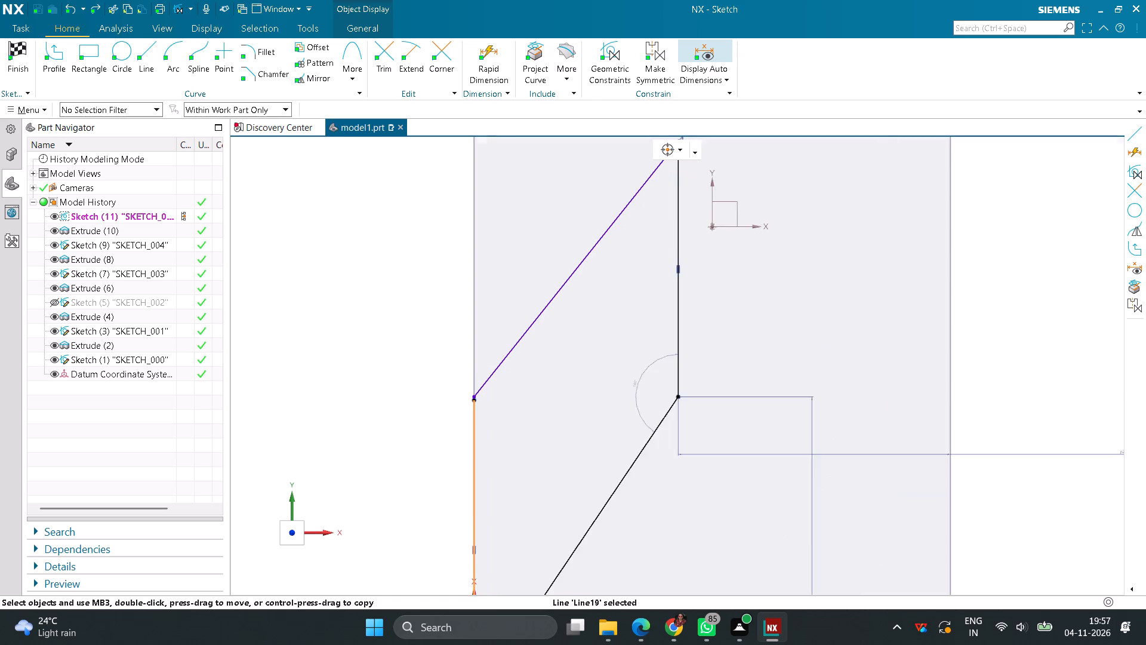
pyautogui.scroll(-3, 453, 410)
pyautogui.scroll(1, 454, 411)
pyautogui.scroll(-1, 454, 411)
pyautogui.middleClick(418, 478)
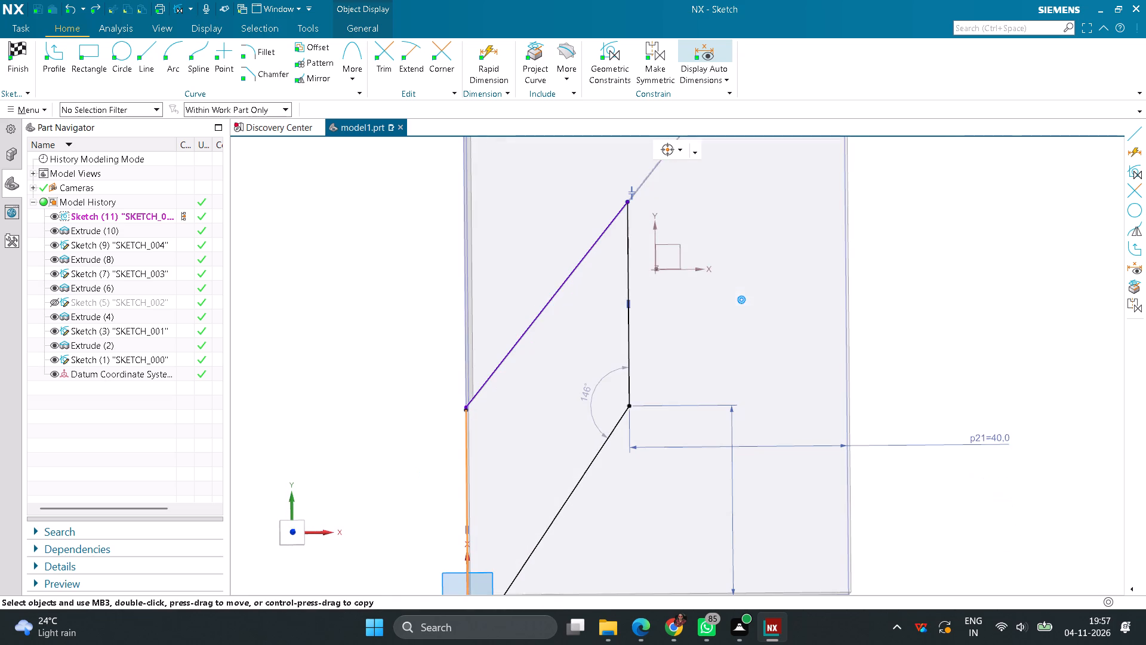
pyautogui.moveTo(420, 480); pyautogui.dragTo(422, 427, button='middle')
pyautogui.moveTo(420, 480); pyautogui.dragTo(422, 429, button='right')
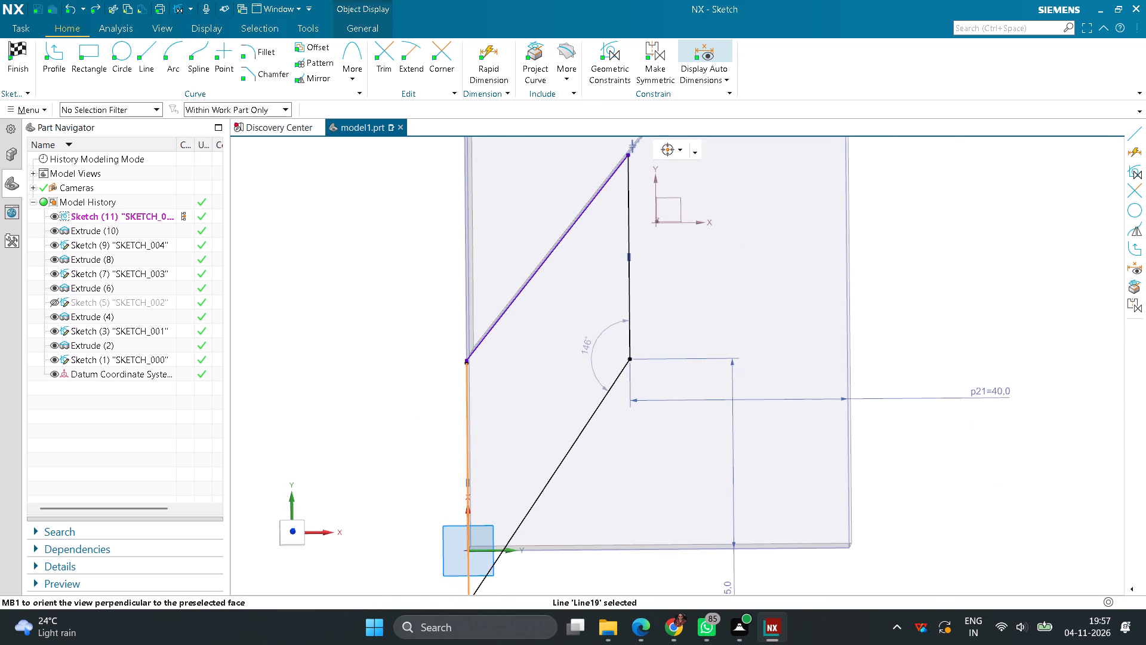
pyautogui.click(287, 527)
pyautogui.press('Delete')
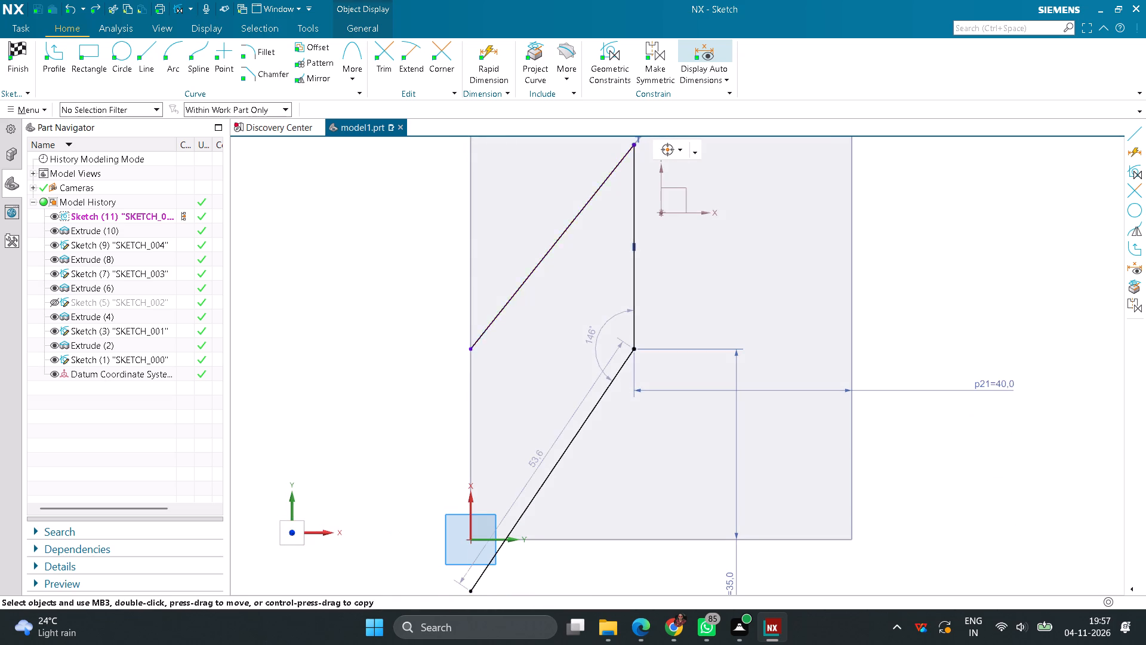
# Draw a line about 44.5 mm long from the projected rib edge's endpoint to the slanted line's free end, and finish the sketch.
pyautogui.click(152, 57)
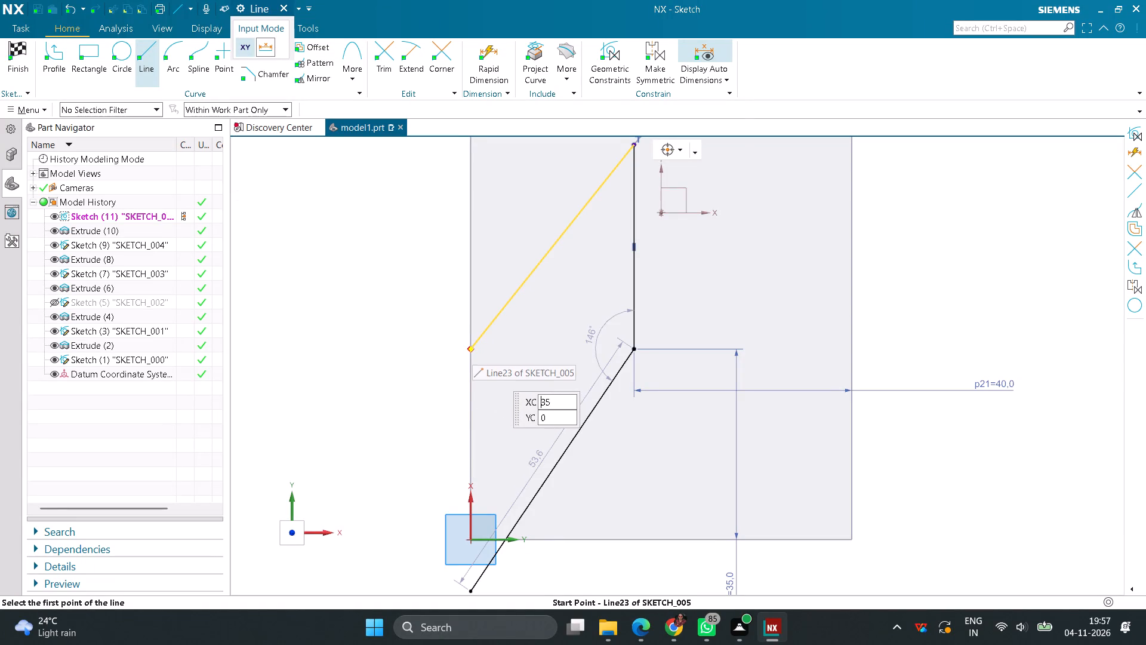
pyautogui.click(472, 349)
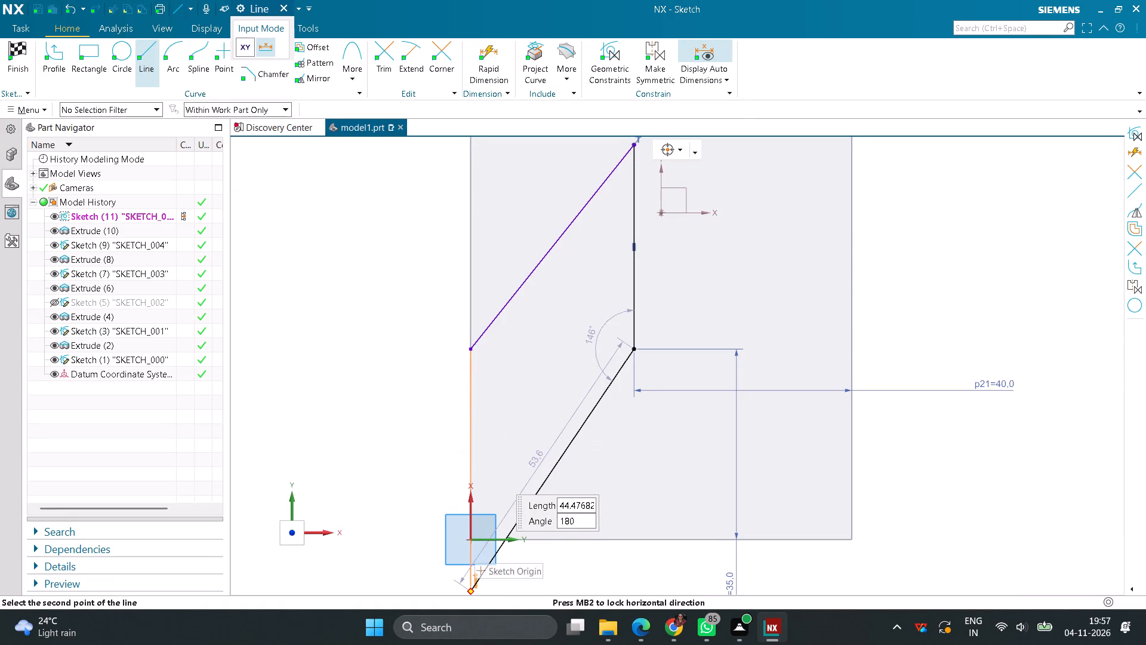
pyautogui.click(475, 592)
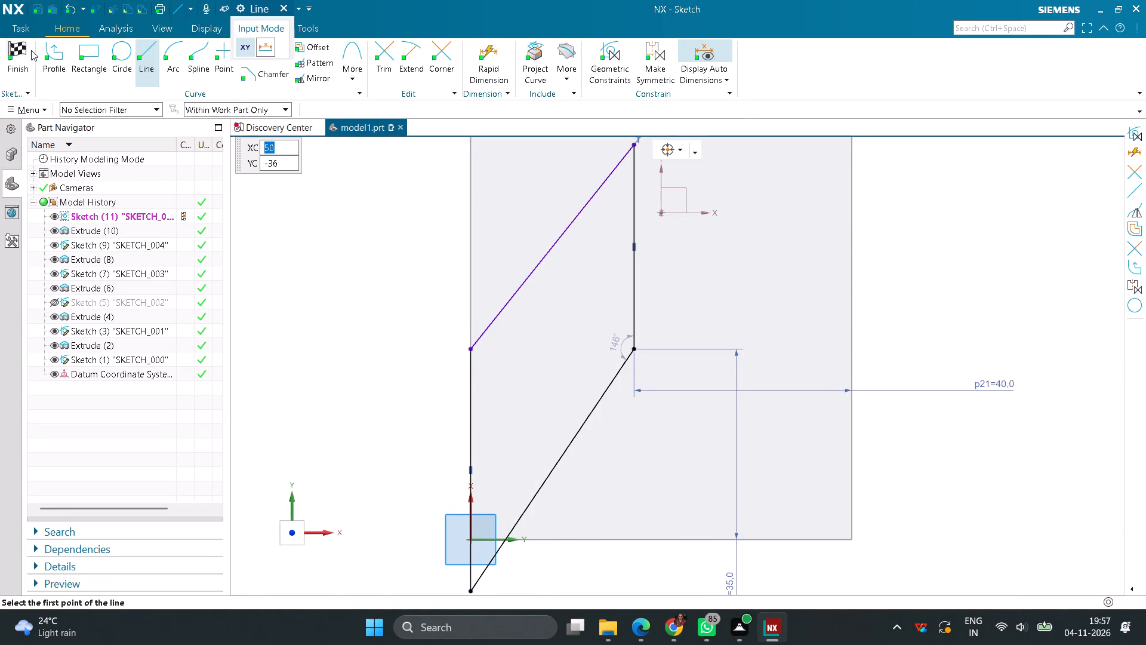
pyautogui.click(26, 51)
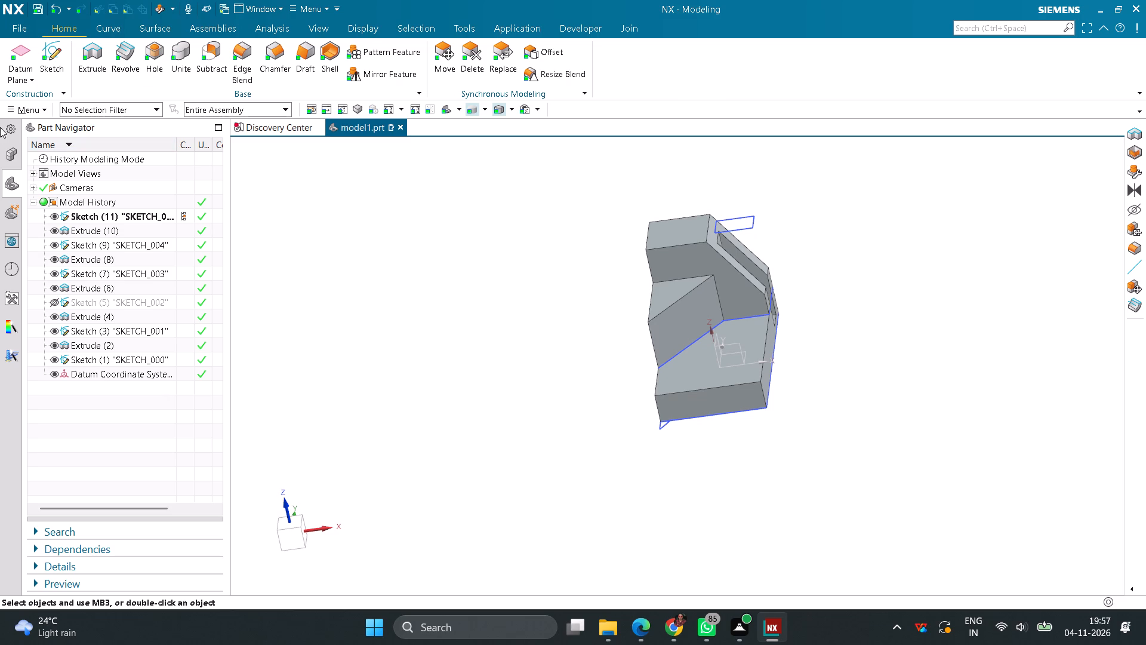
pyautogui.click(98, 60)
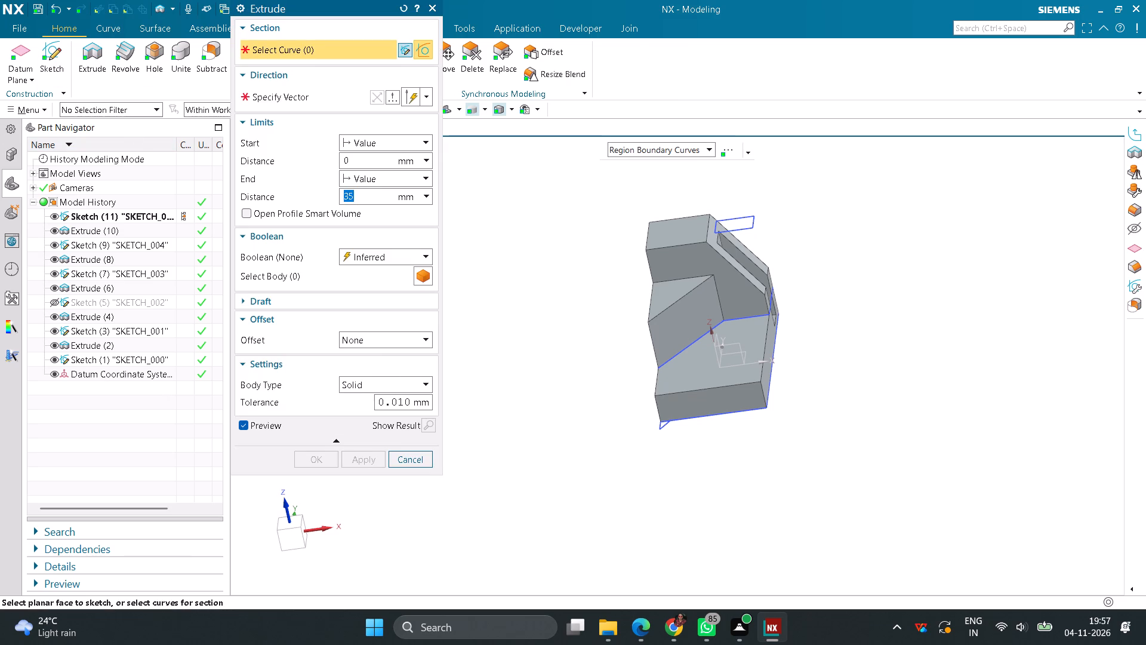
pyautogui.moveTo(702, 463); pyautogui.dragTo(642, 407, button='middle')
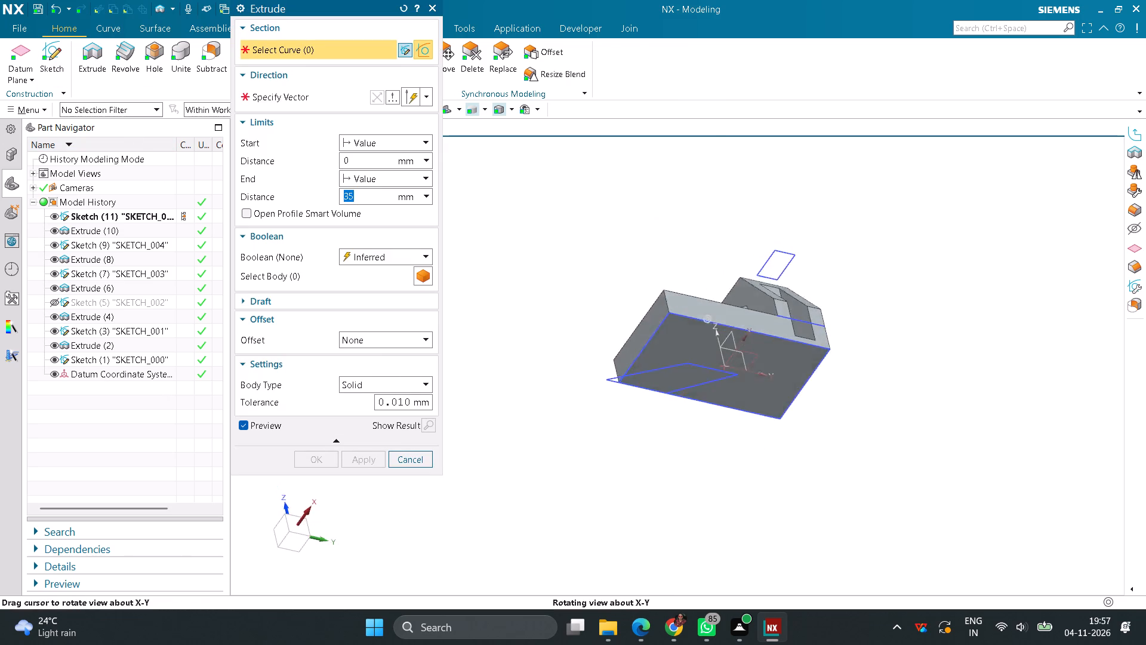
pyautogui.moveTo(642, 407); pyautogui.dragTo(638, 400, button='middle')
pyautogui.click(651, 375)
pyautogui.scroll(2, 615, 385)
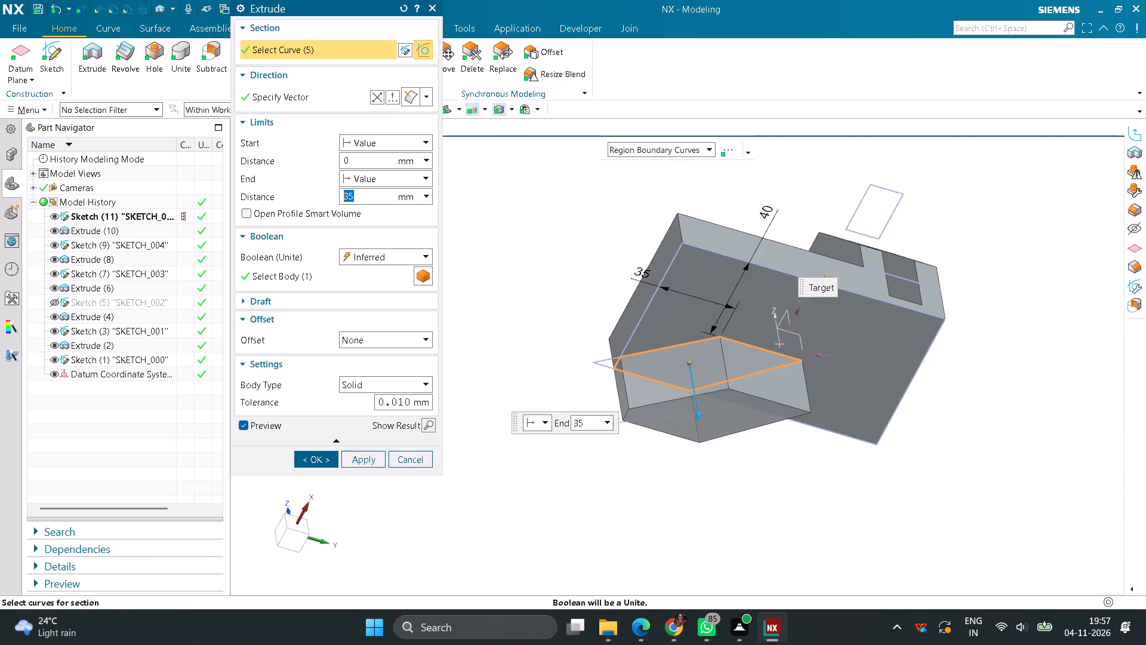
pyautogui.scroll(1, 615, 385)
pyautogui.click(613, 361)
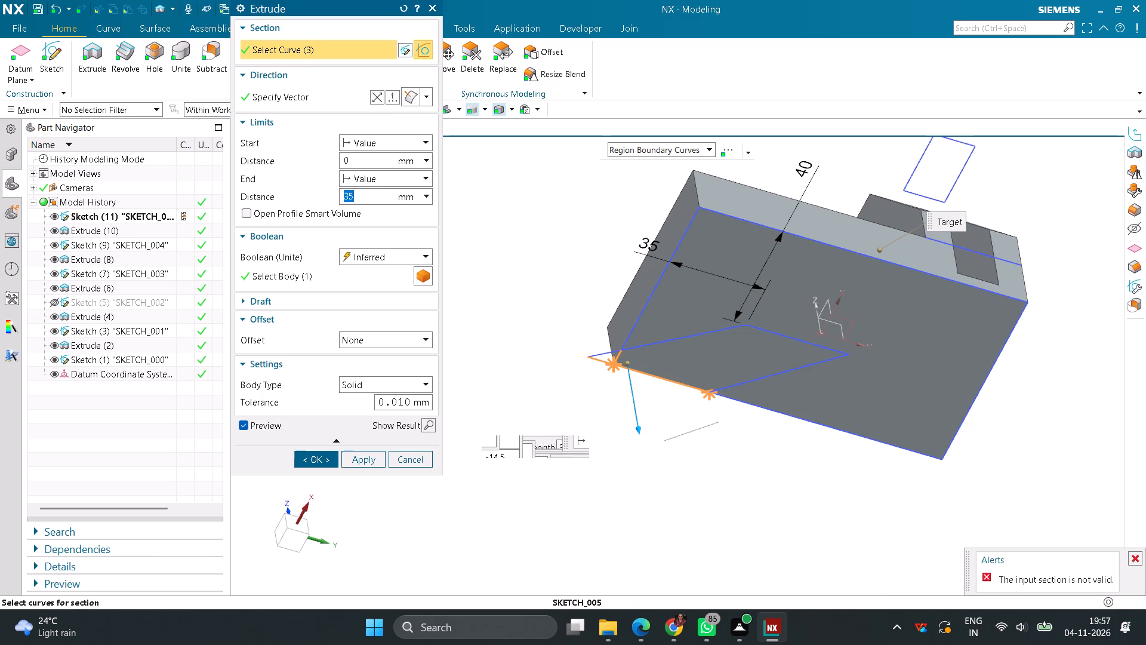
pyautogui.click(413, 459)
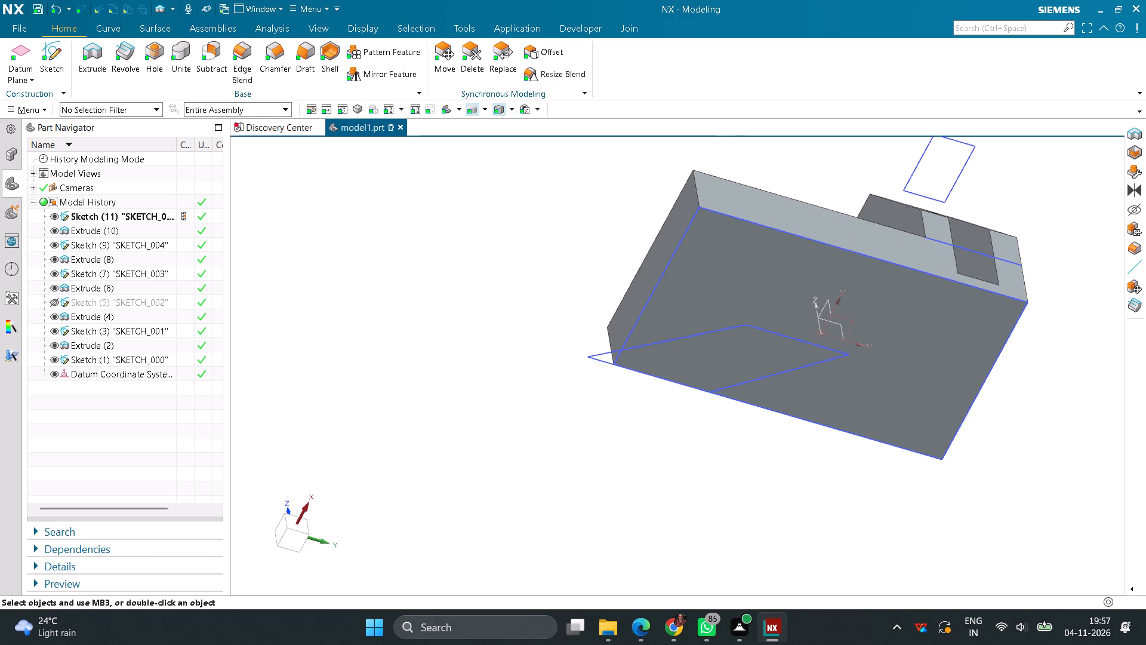
# Extrude the whole bottom-face sketch by 80-25-15 mm in the reversed direction, upward through the base, united with the body.
pyautogui.click(557, 447)
pyautogui.click(600, 355)
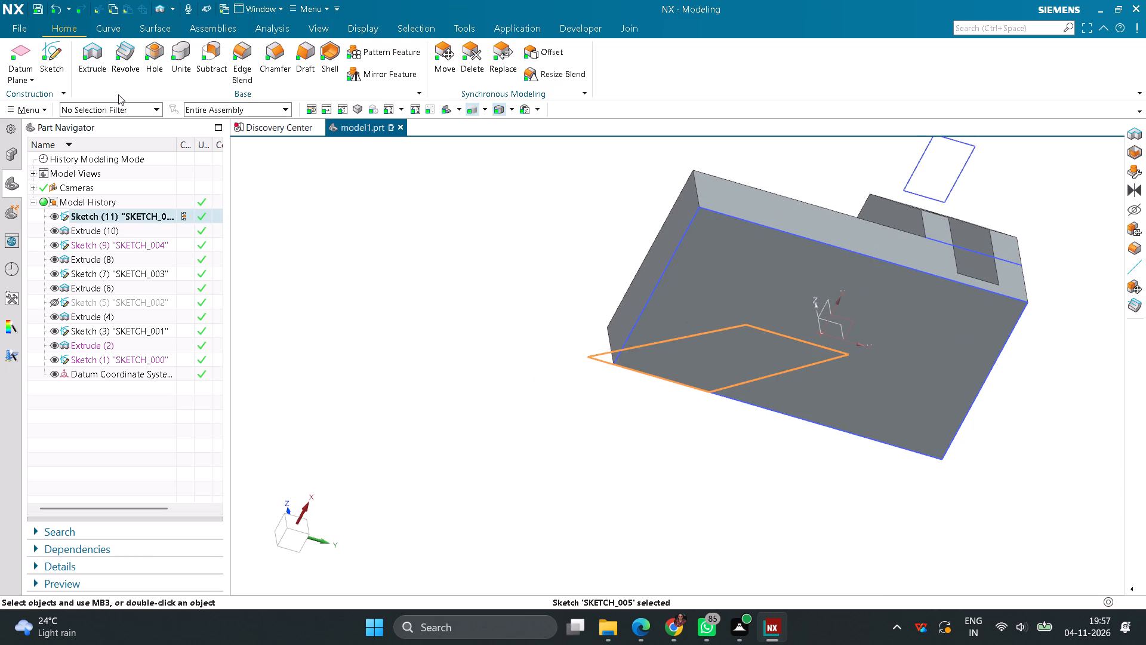
pyautogui.click(93, 63)
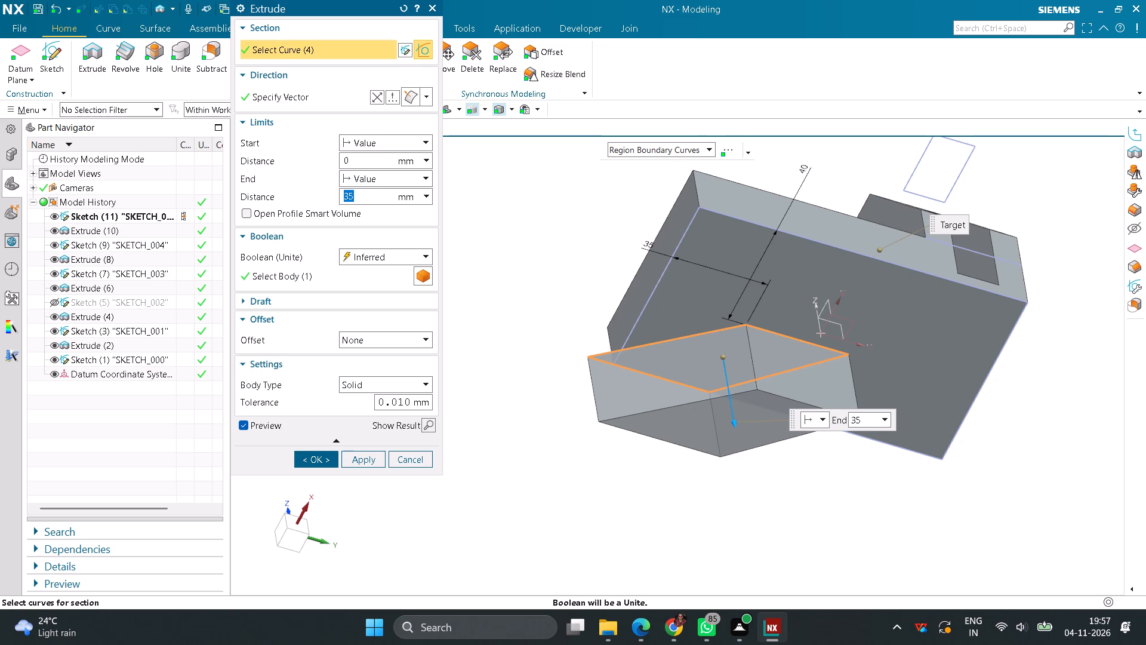
pyautogui.click(378, 102)
pyautogui.moveTo(486, 231); pyautogui.dragTo(488, 234, button='middle')
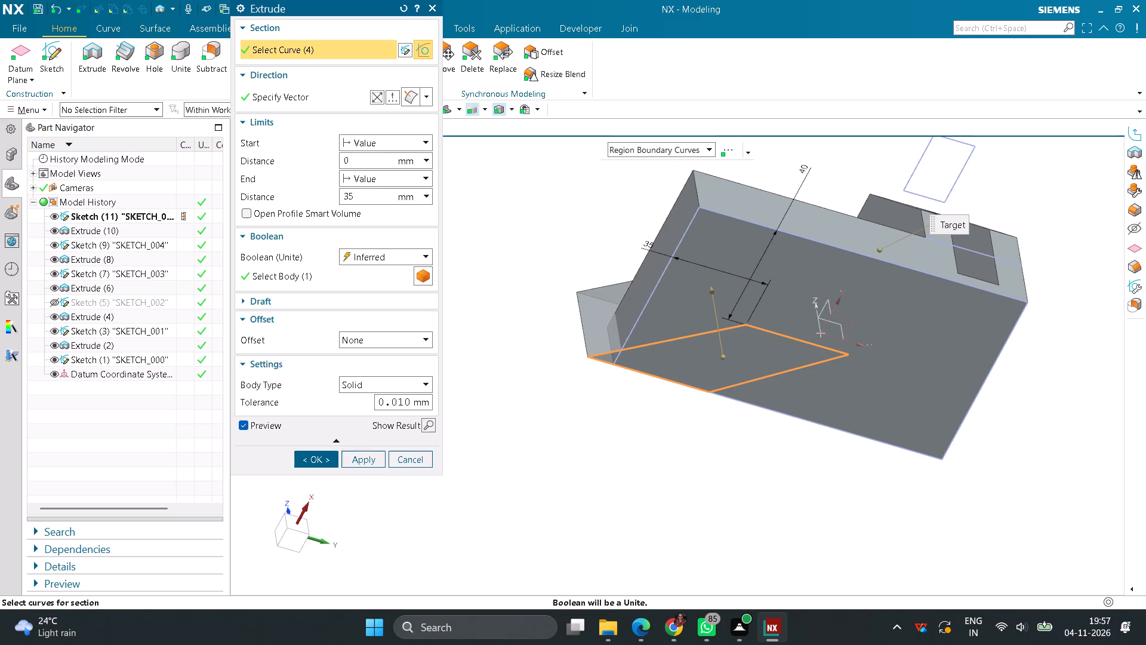
pyautogui.moveTo(488, 234); pyautogui.dragTo(543, 290, button='middle')
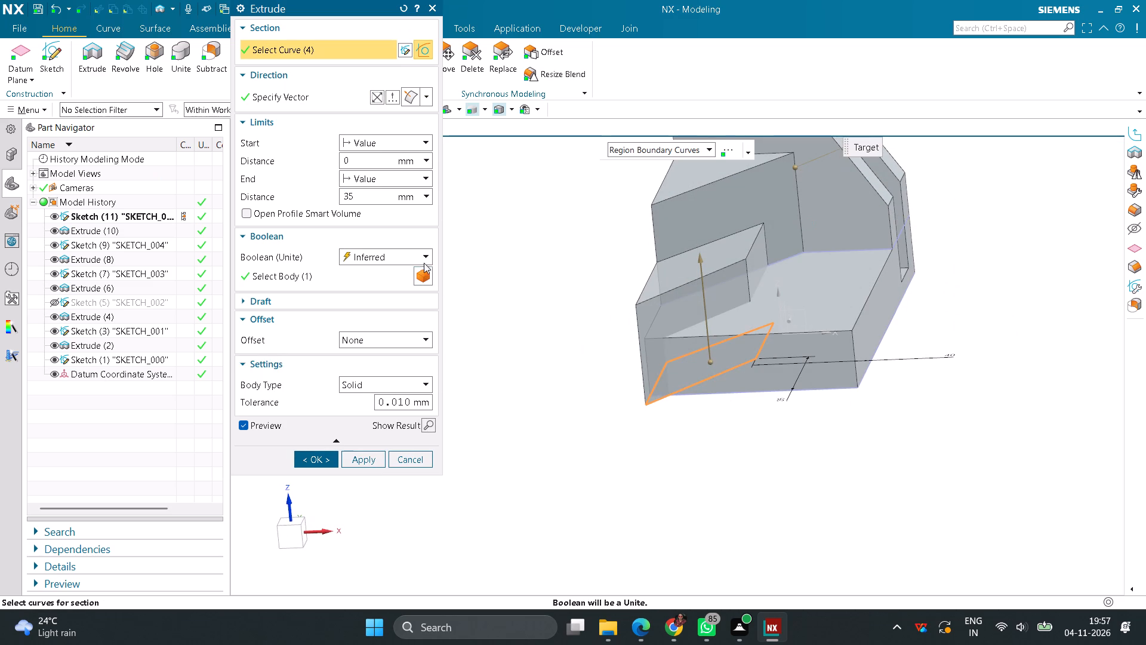
pyautogui.moveTo(374, 202); pyautogui.dragTo(281, 205)
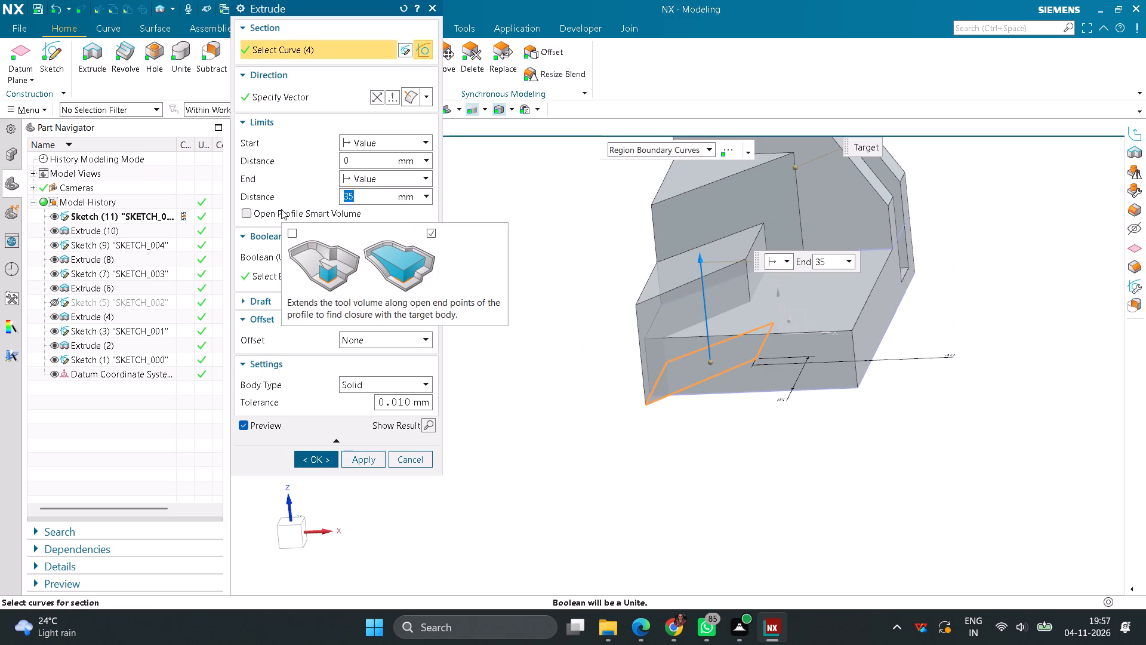
pyautogui.write('80-25-')
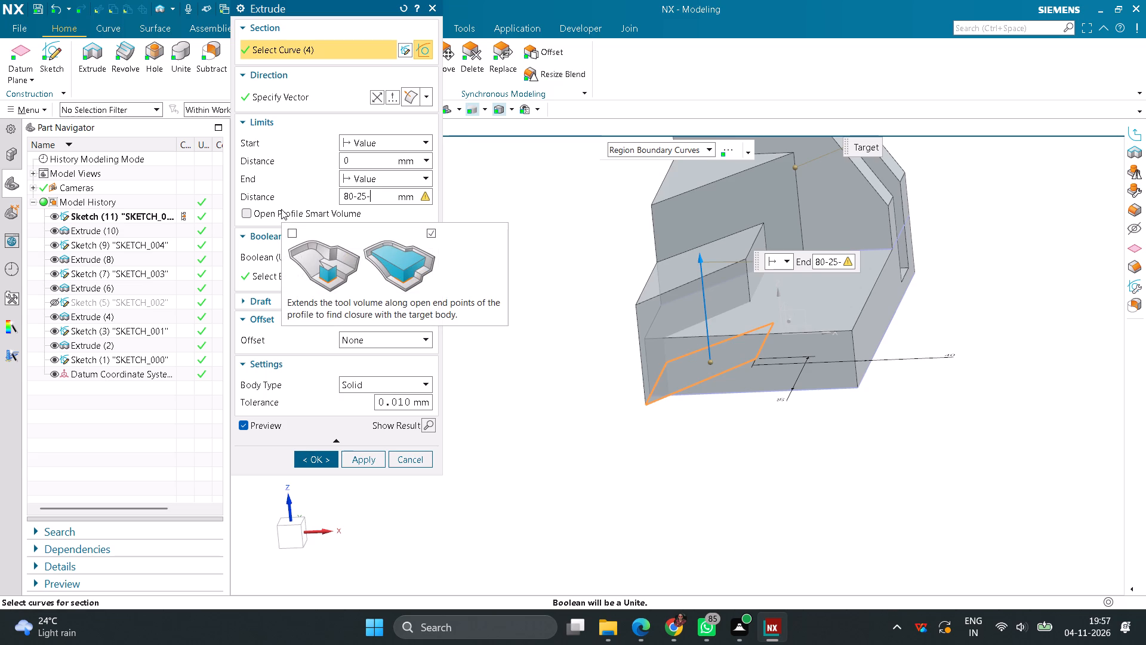
pyautogui.write('15')
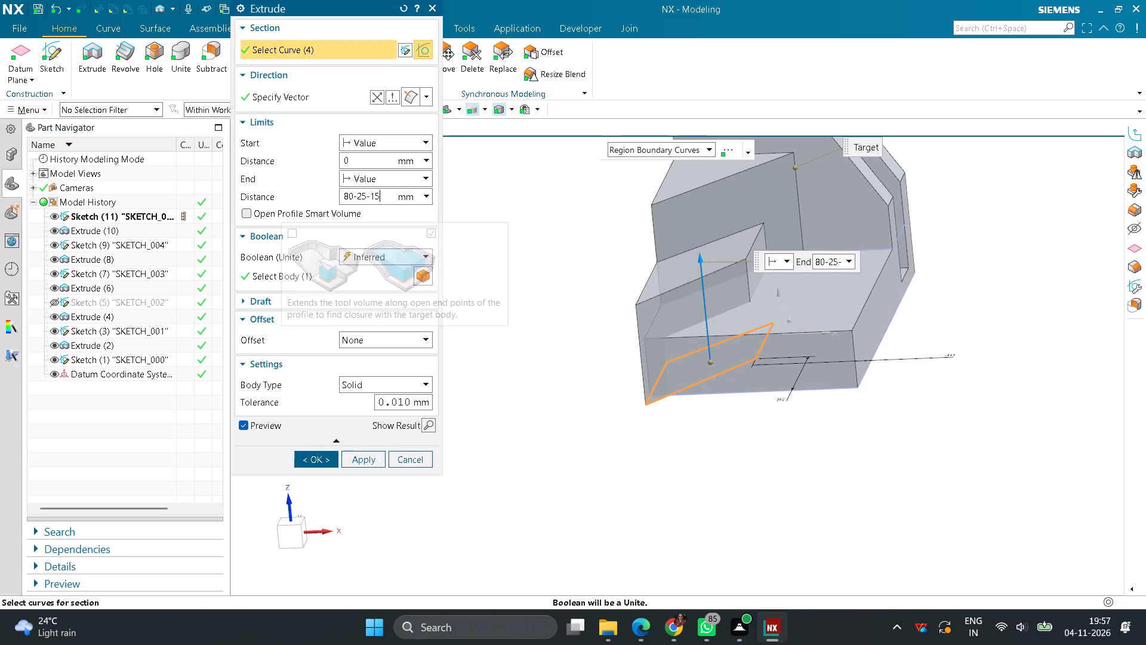
pyautogui.press('Return')
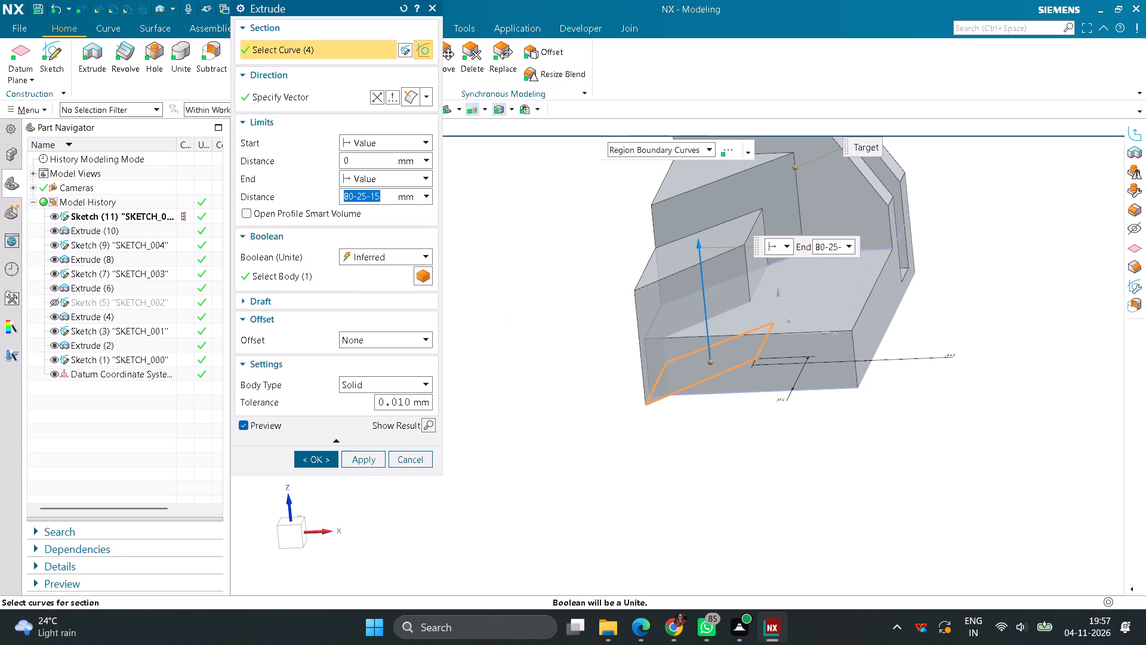
pyautogui.click(315, 459)
pyautogui.scroll(-2, 508, 419)
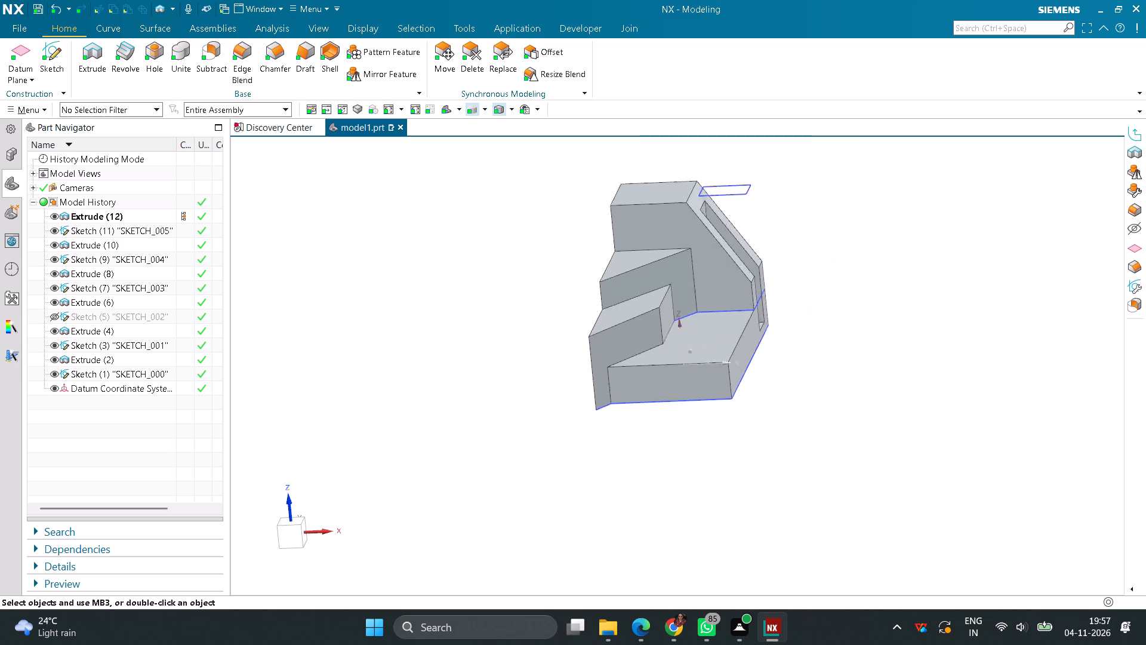
pyautogui.scroll(-2, 508, 419)
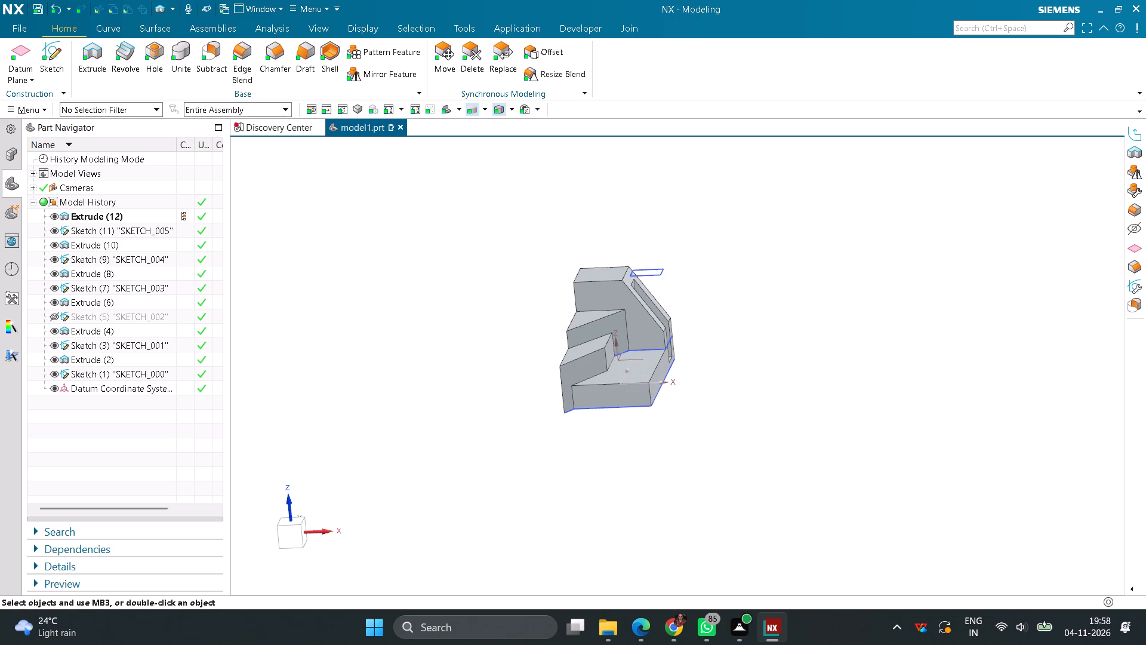
# Hide the sketches SKETCH_005, SKETCH_004, SKETCH_003, SKETCH_001 and SKETCH_000 and the datum coordinate system.
pyautogui.click(54, 231)
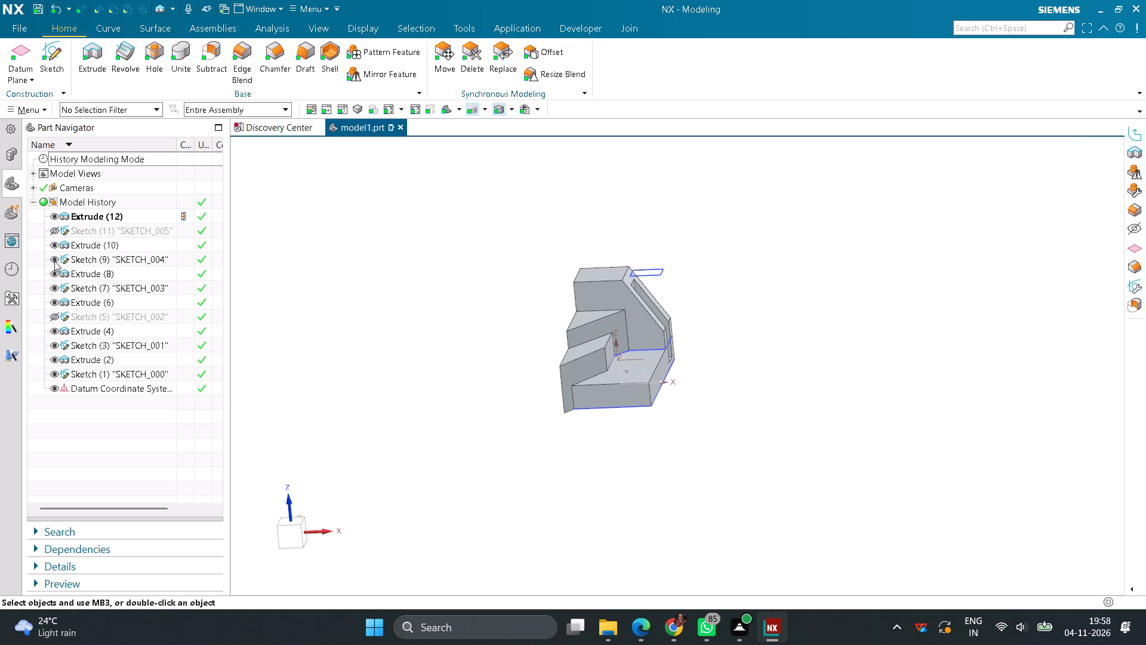
pyautogui.click(53, 261)
pyautogui.click(53, 288)
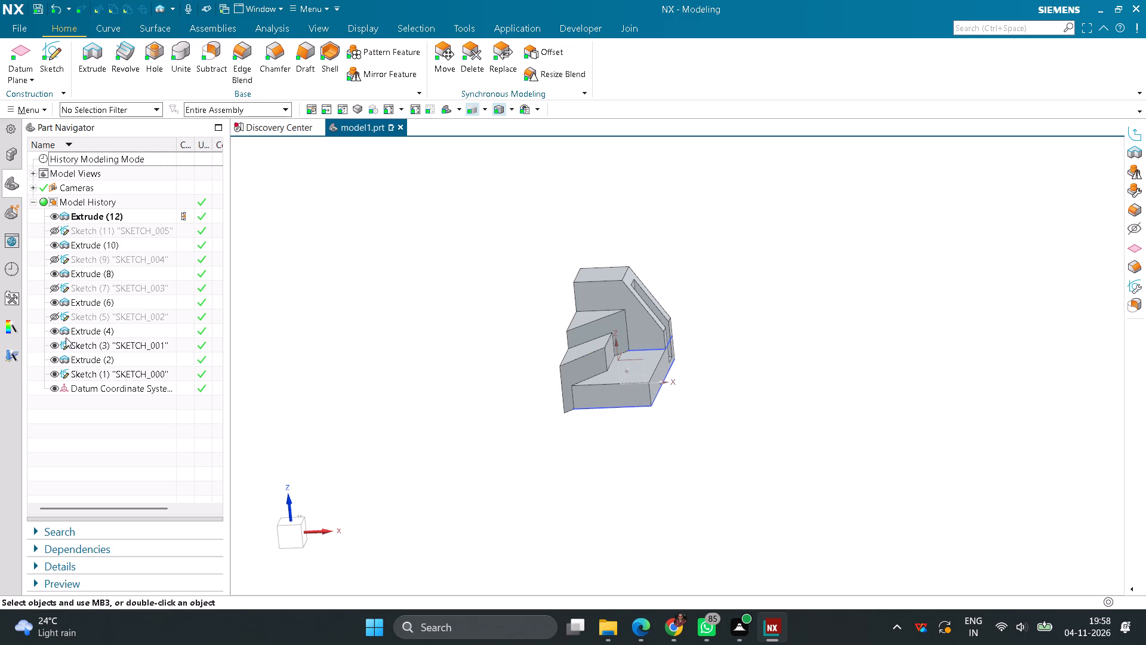
pyautogui.click(52, 346)
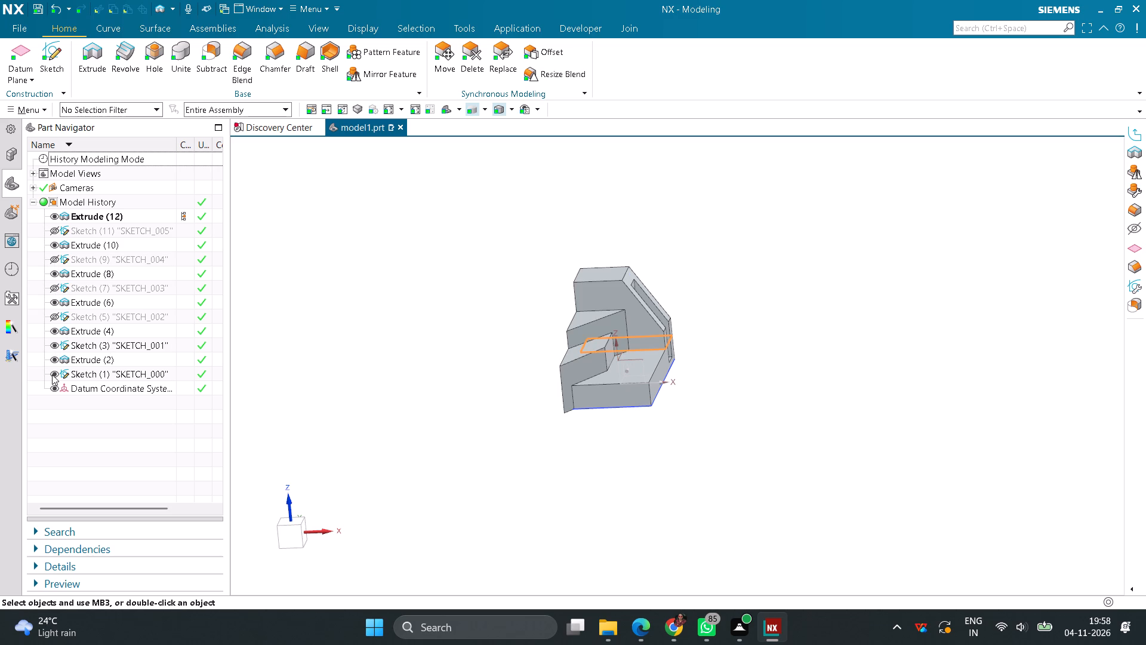
pyautogui.click(52, 374)
pyautogui.click(56, 387)
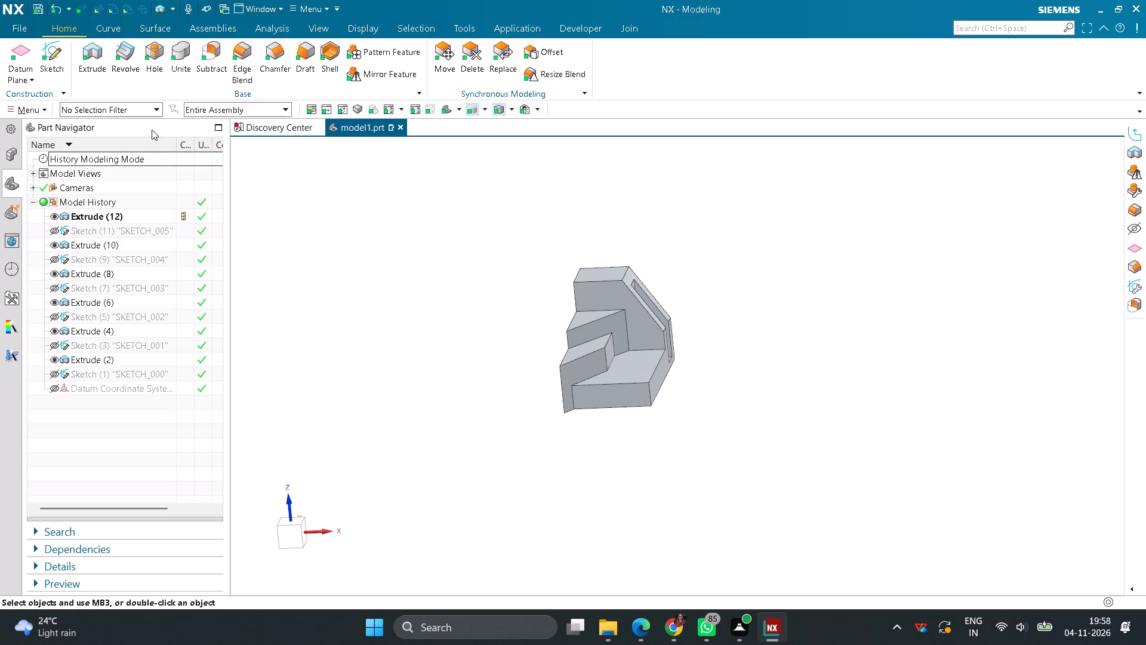
# Change the whole solid body's display colour to the pale green from the colour palette.
pyautogui.click(347, 26)
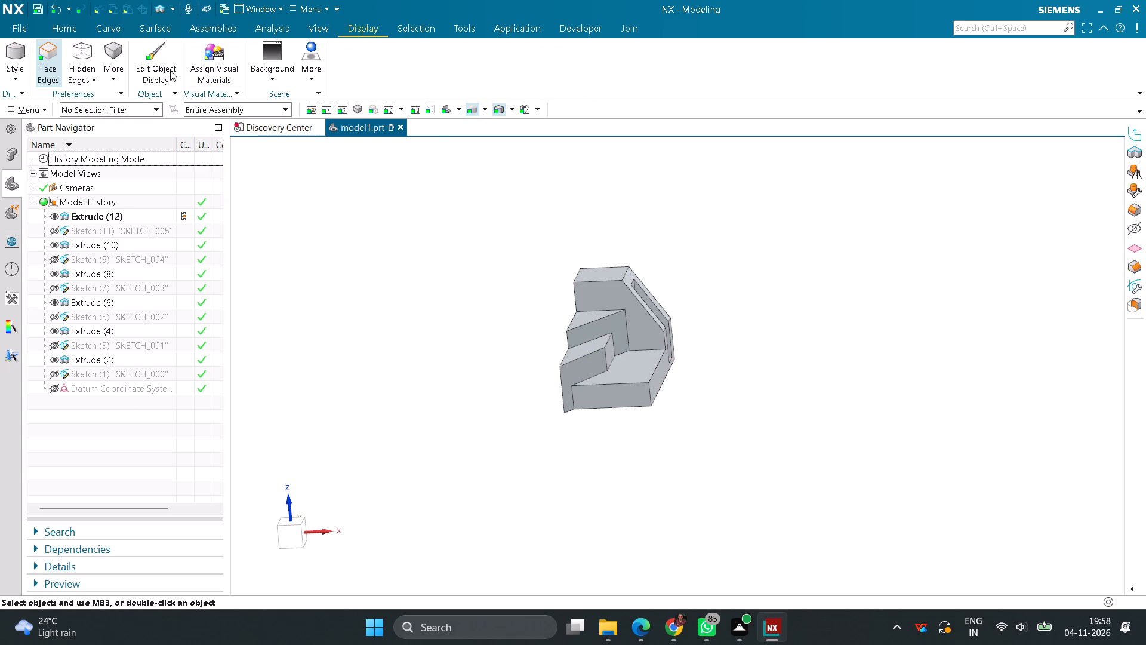
pyautogui.click(159, 66)
pyautogui.click(627, 389)
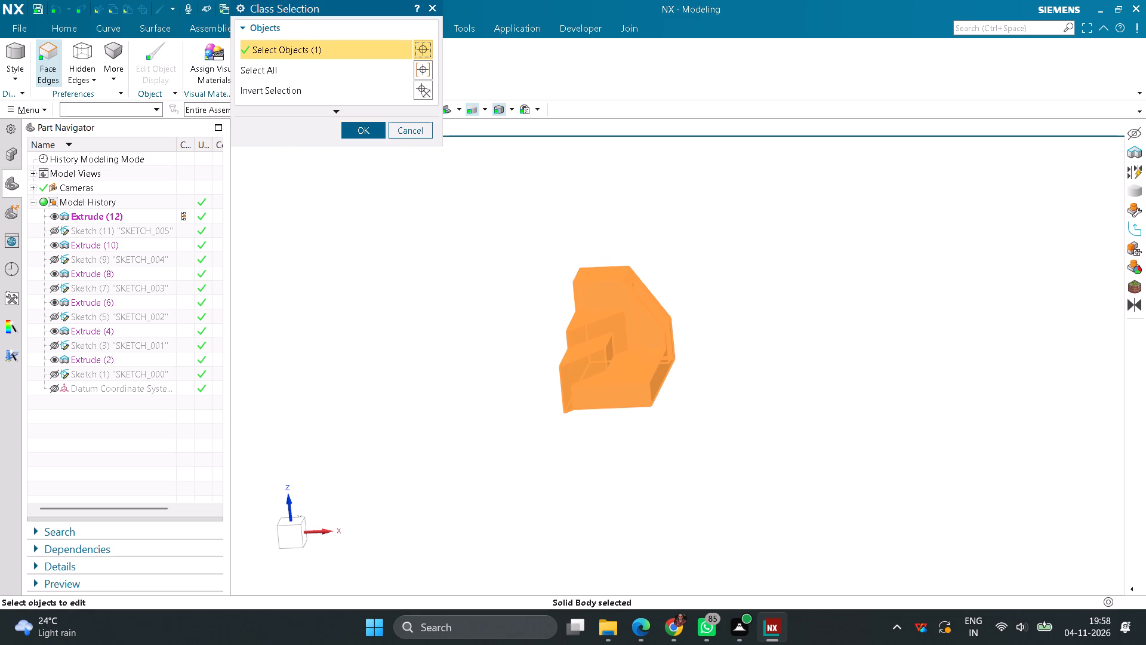
pyautogui.click(368, 134)
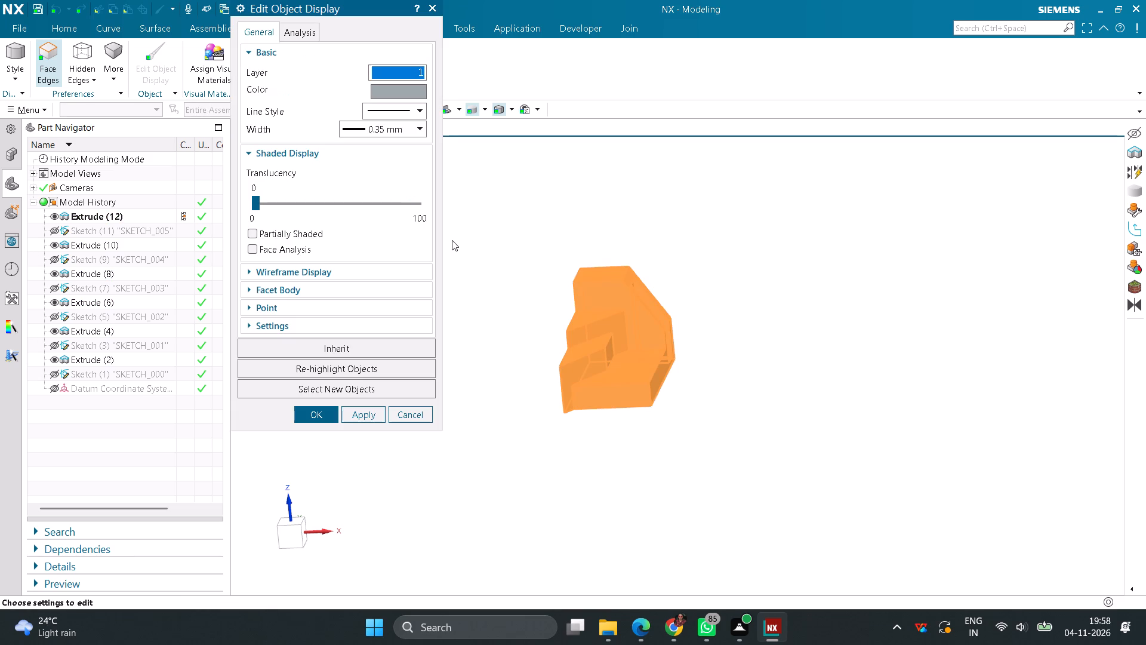
pyautogui.click(414, 99)
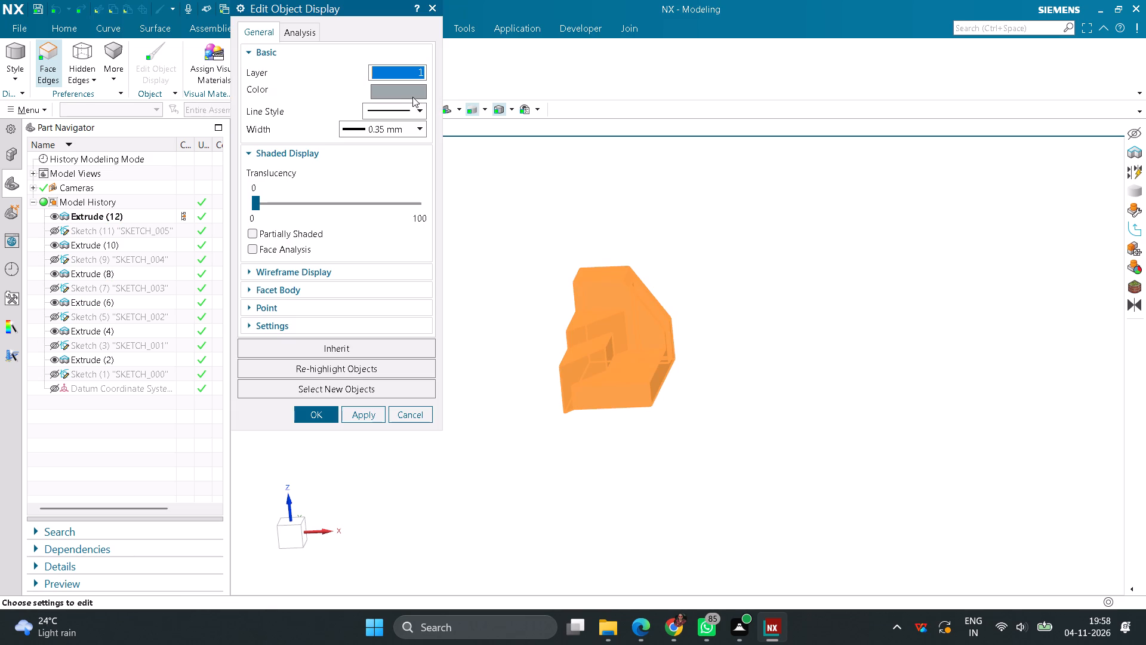
pyautogui.click(416, 95)
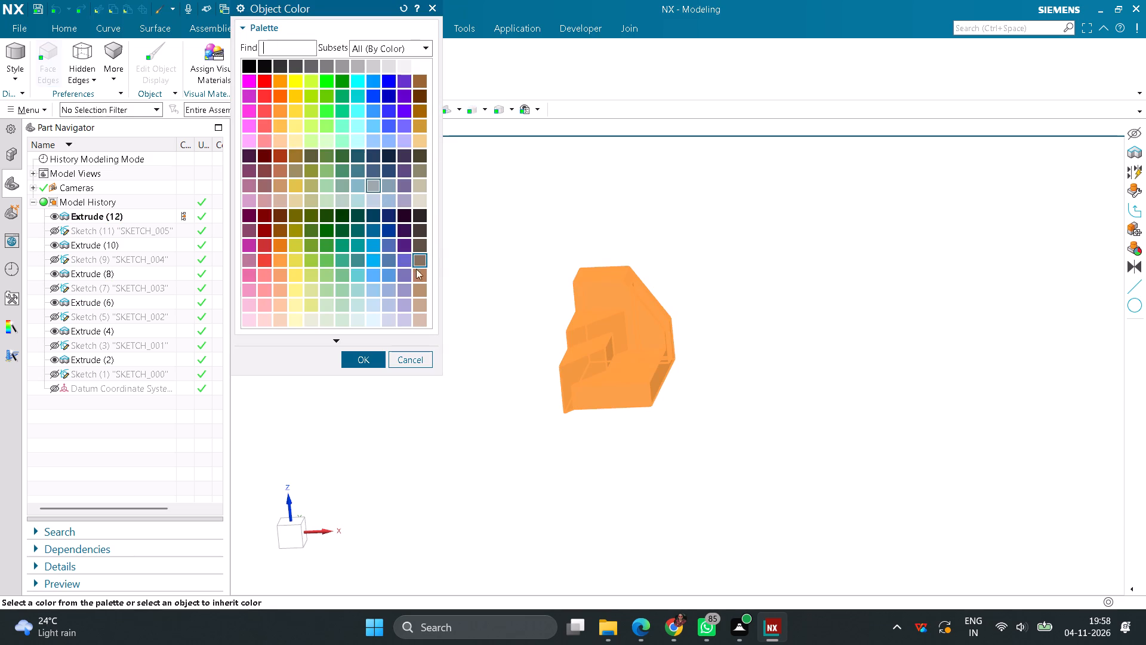
pyautogui.click(276, 216)
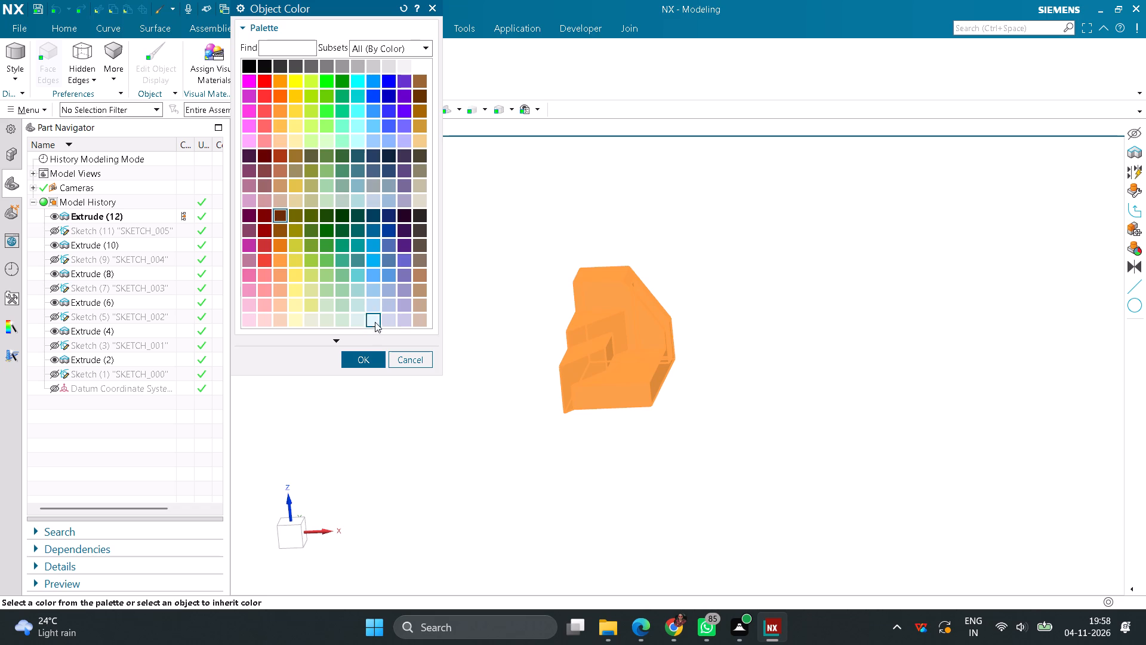
pyautogui.click(342, 322)
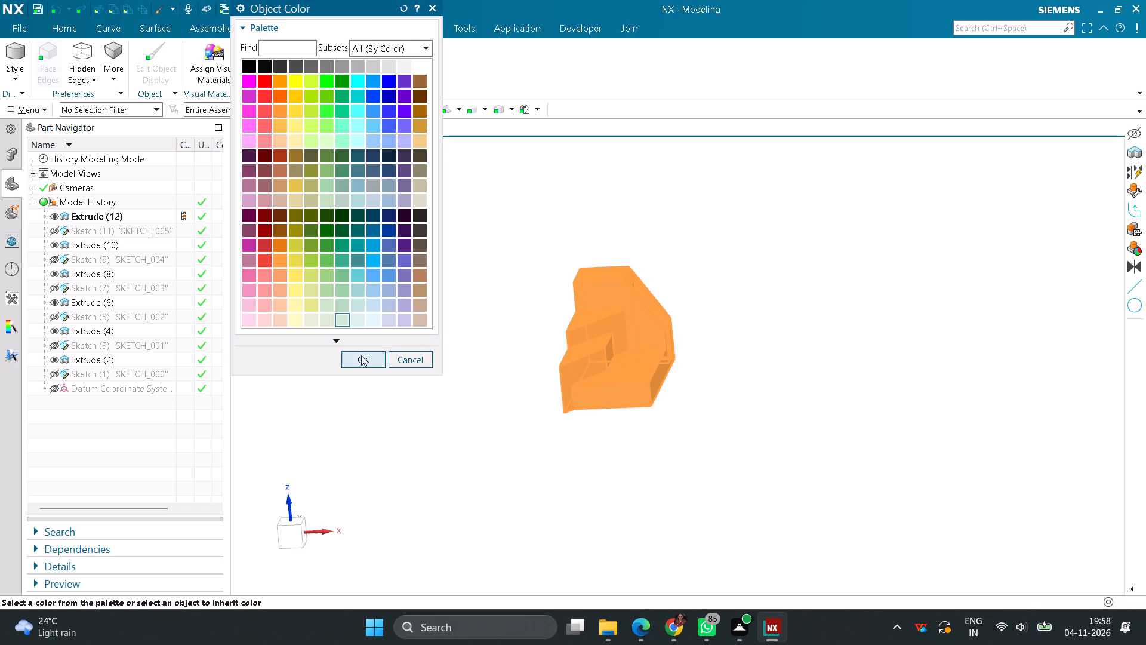
pyautogui.click(368, 366)
pyautogui.click(367, 418)
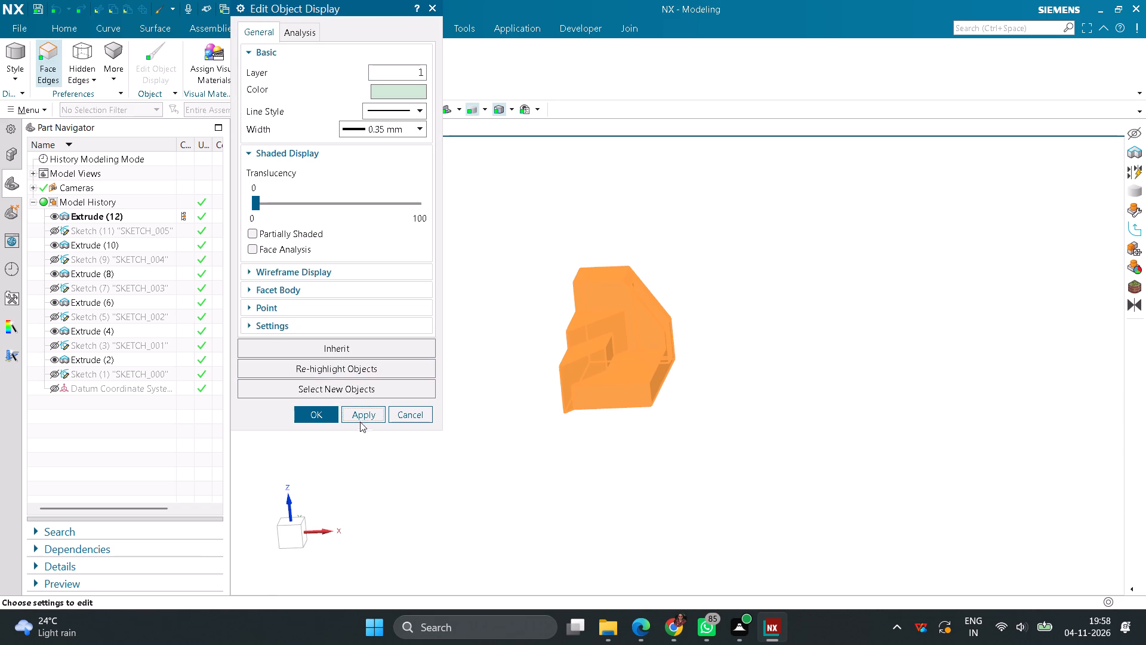
pyautogui.click(320, 414)
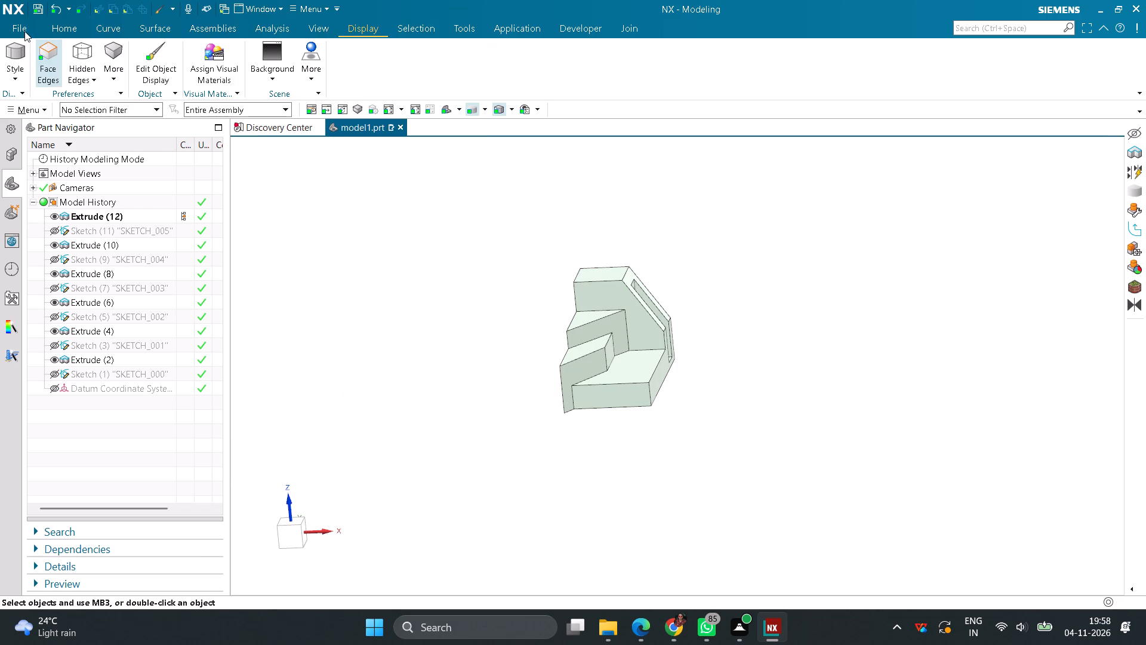
# Save the work part model1.prt.
pyautogui.click(25, 31)
pyautogui.click(72, 115)
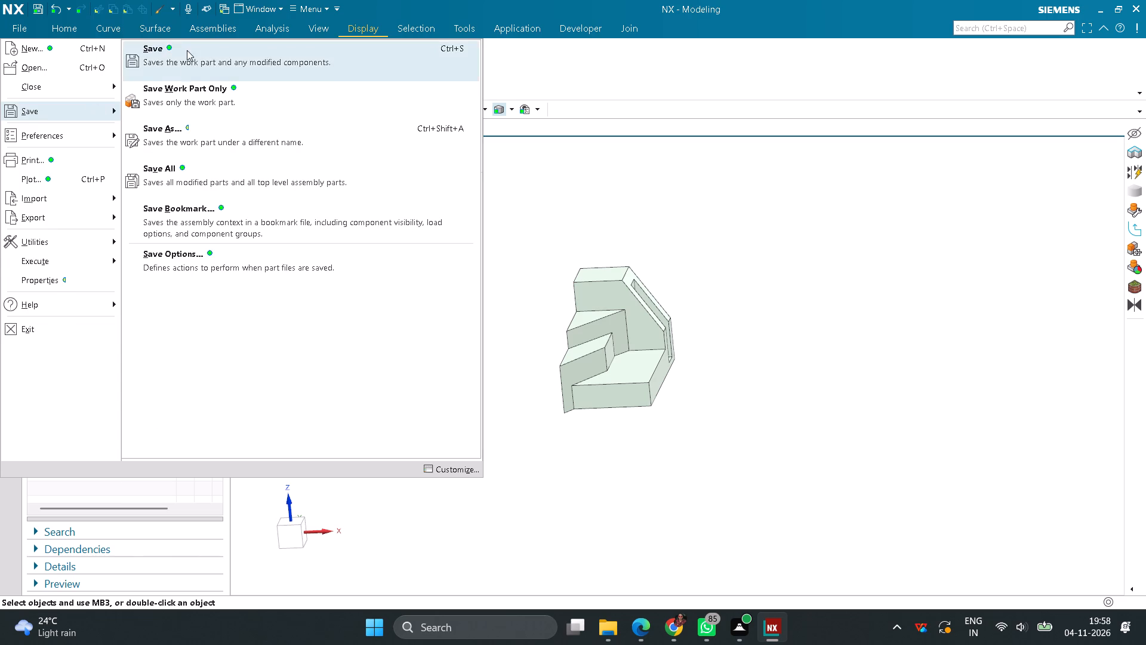
pyautogui.click(187, 50)
pyautogui.click(559, 514)
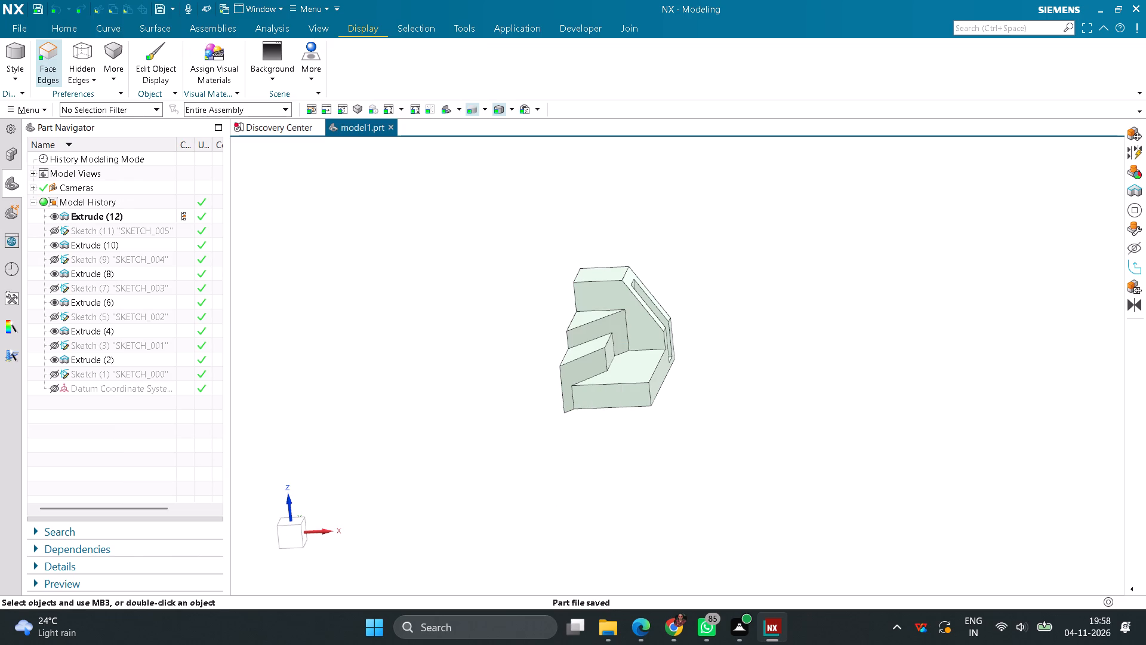
# Save model1.prt once more using the Save As command.
pyautogui.click(23, 30)
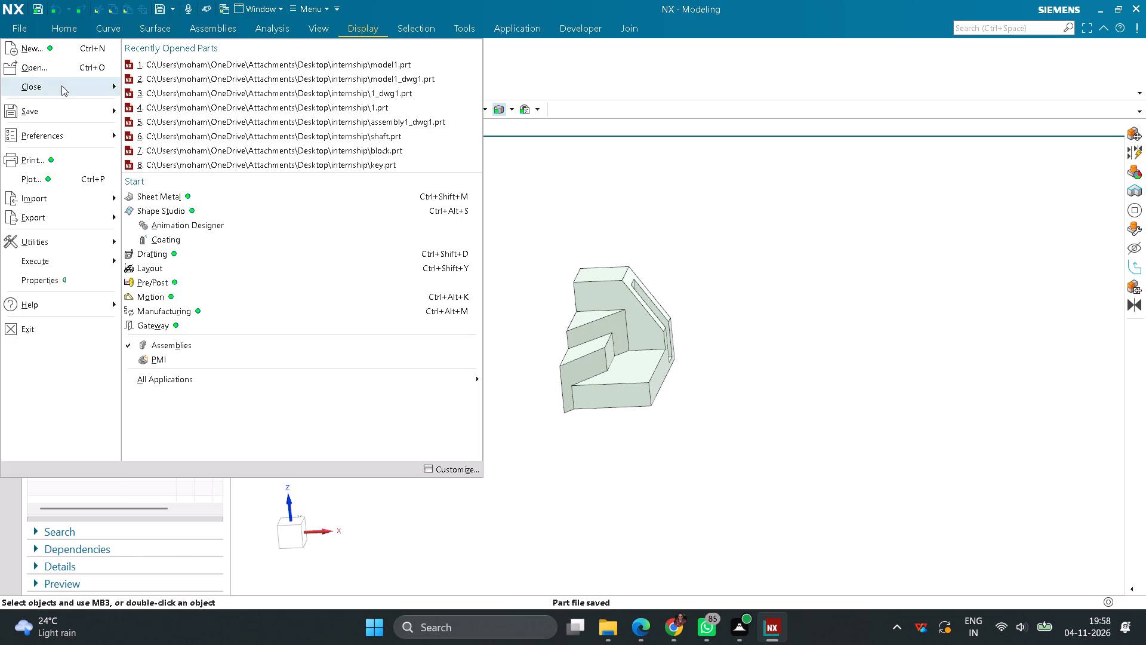
pyautogui.click(75, 111)
pyautogui.click(201, 140)
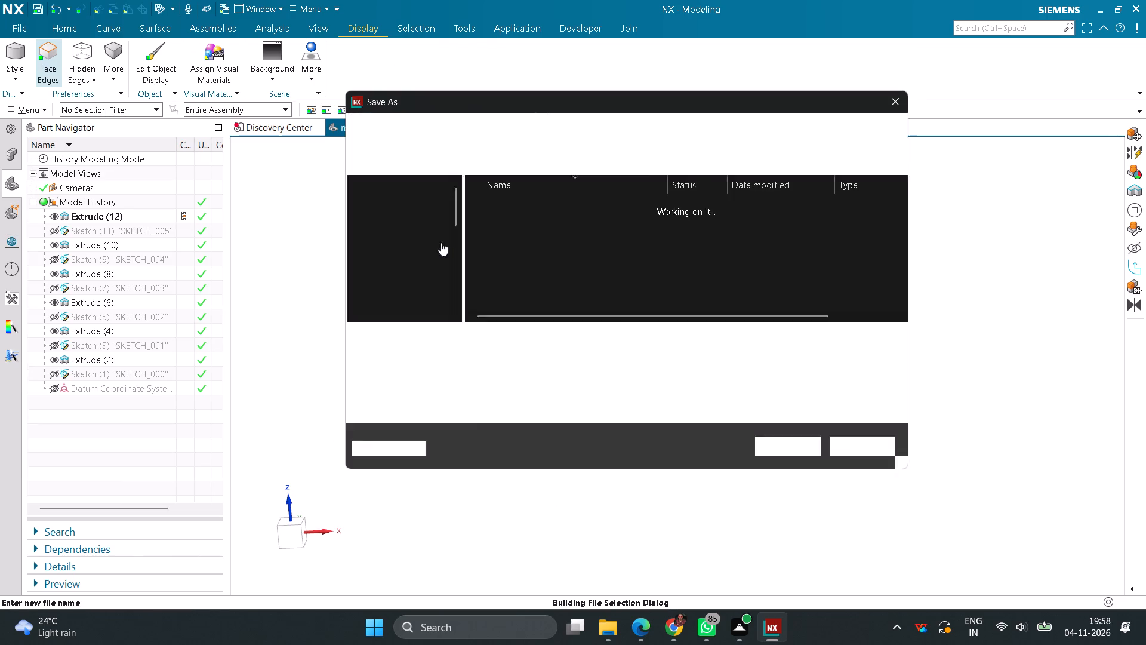
pyautogui.click(780, 445)
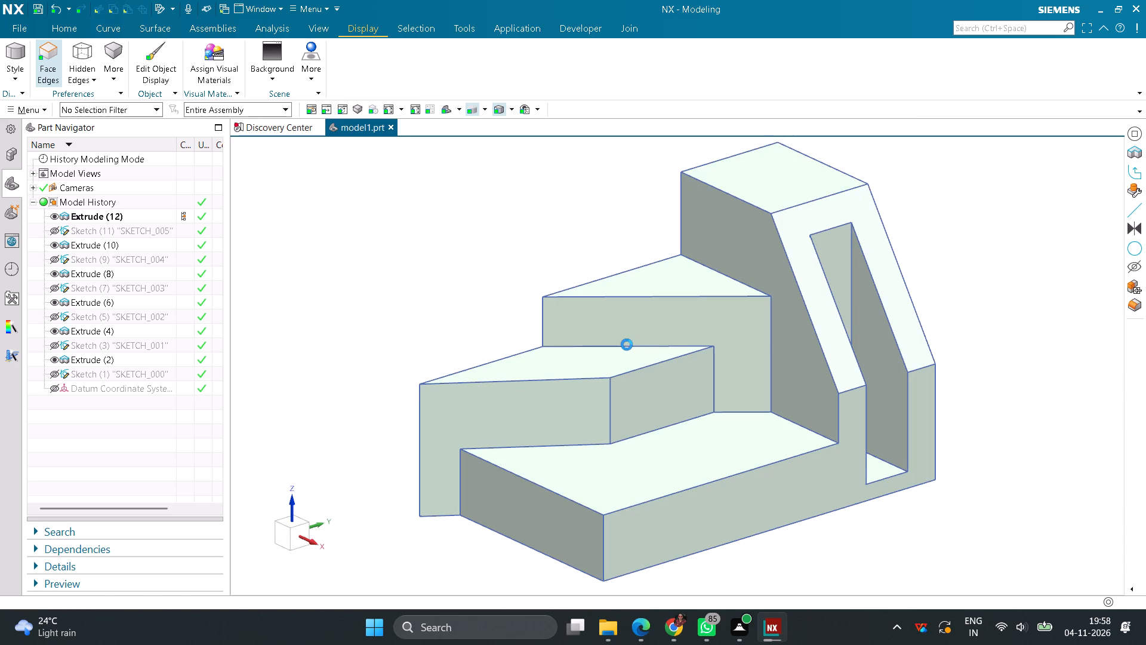
pyautogui.scroll(-3, 472, 271)
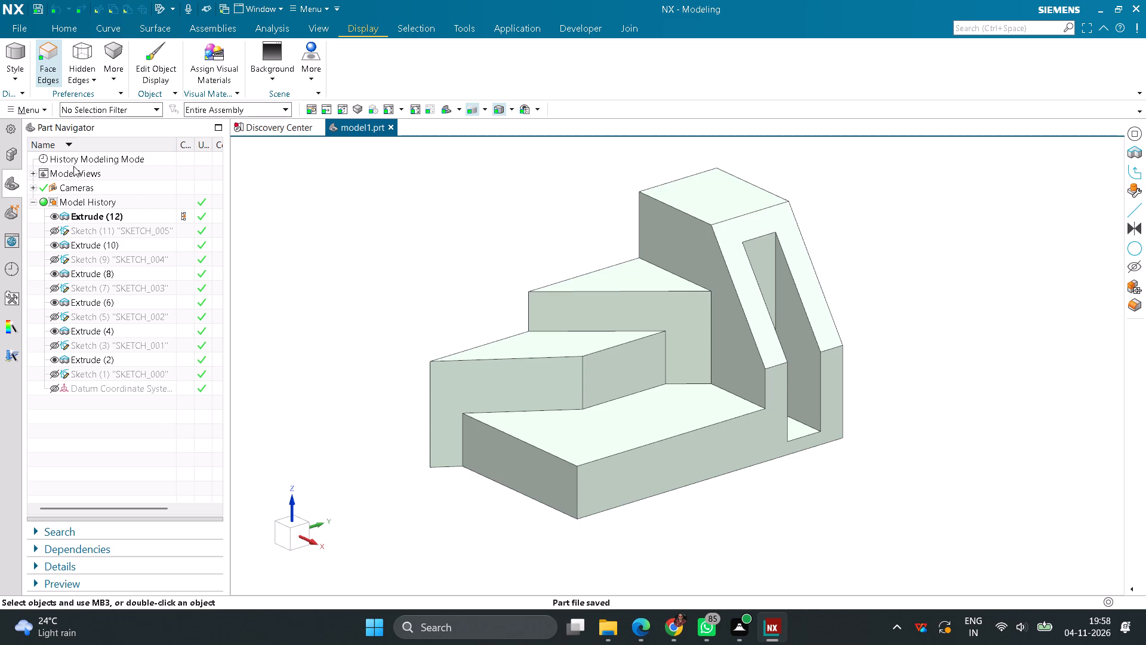
# Create an A3-size drawing file model1_dwg1.prt referencing model1, leaving the title block cells blank.
pyautogui.click(25, 26)
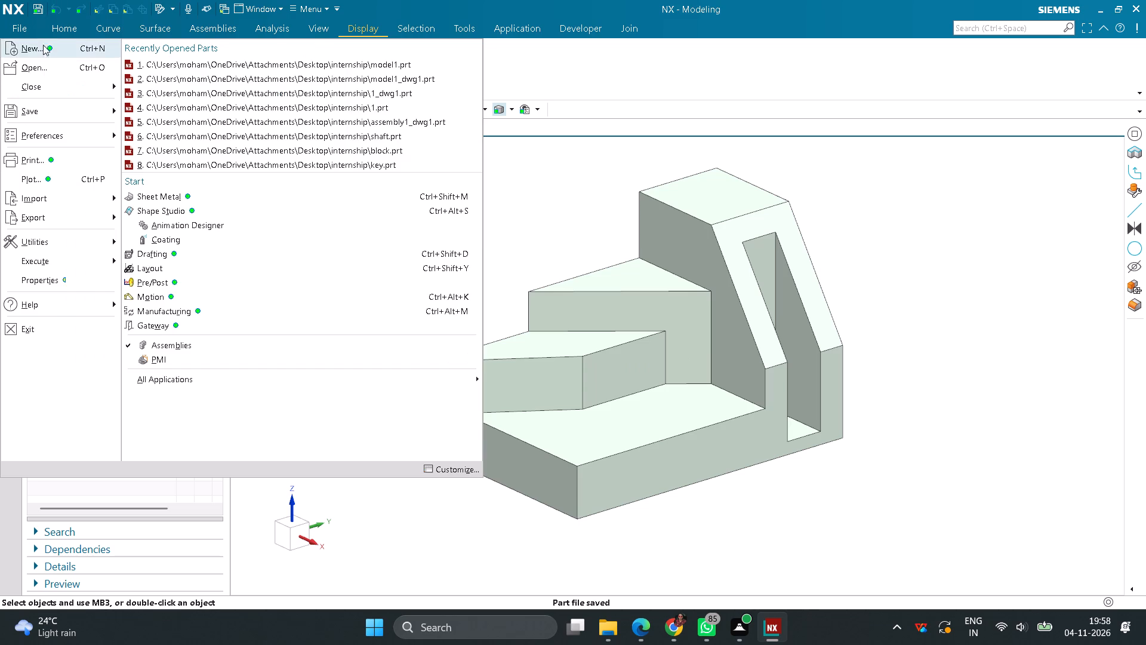
pyautogui.click(43, 51)
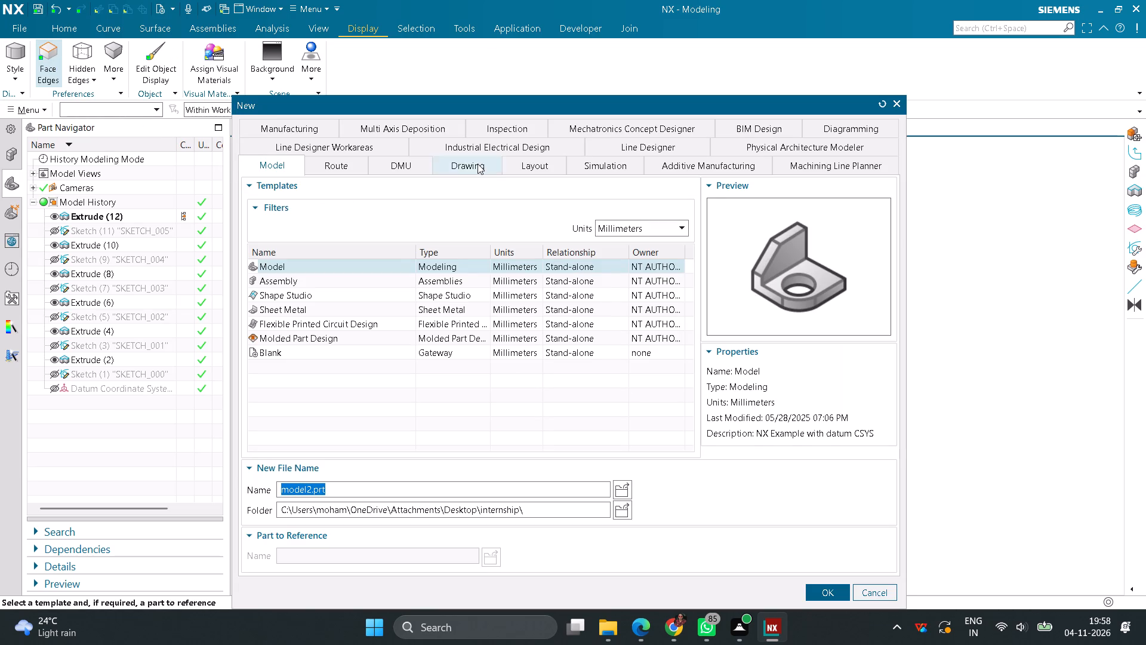
pyautogui.click(478, 164)
pyautogui.click(283, 297)
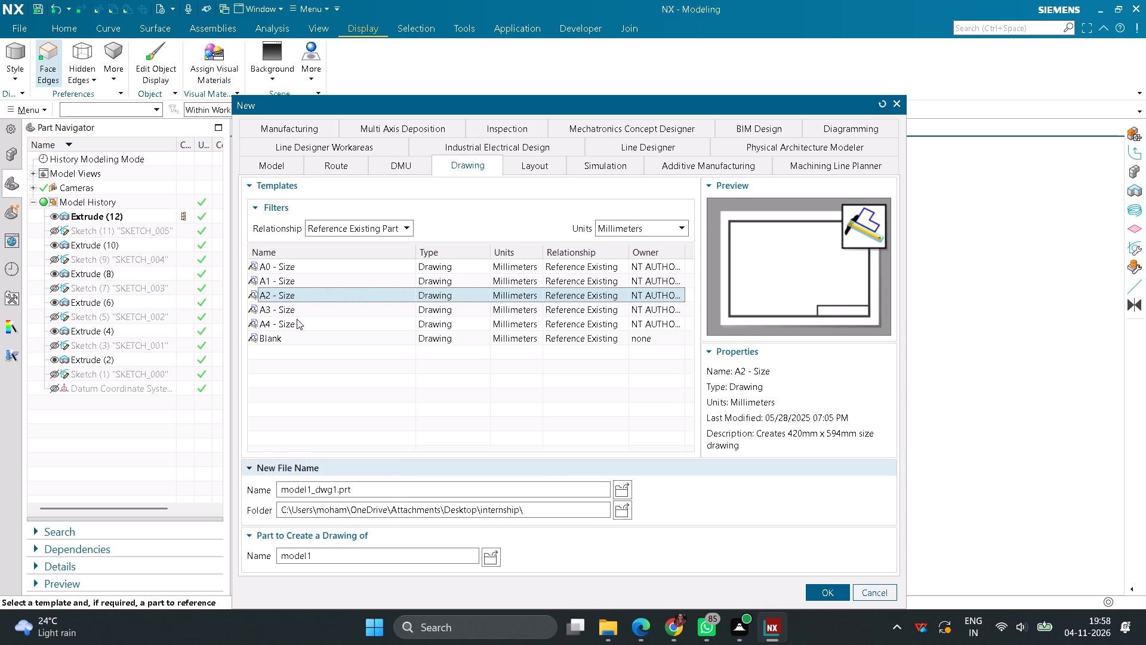
pyautogui.click(292, 314)
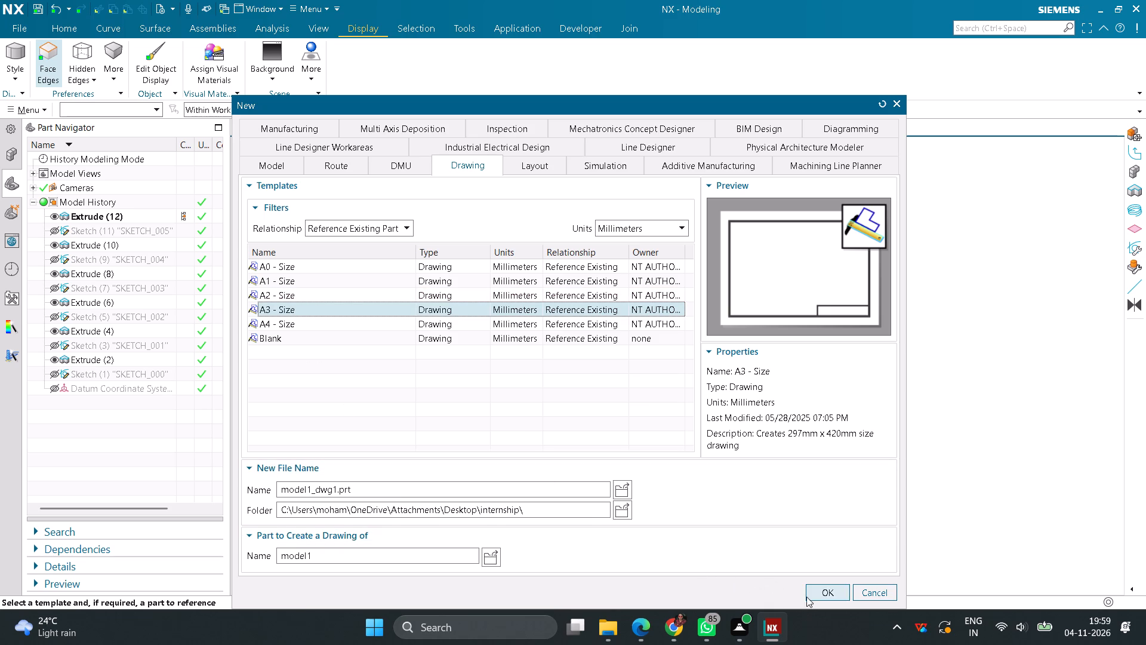
pyautogui.click(810, 597)
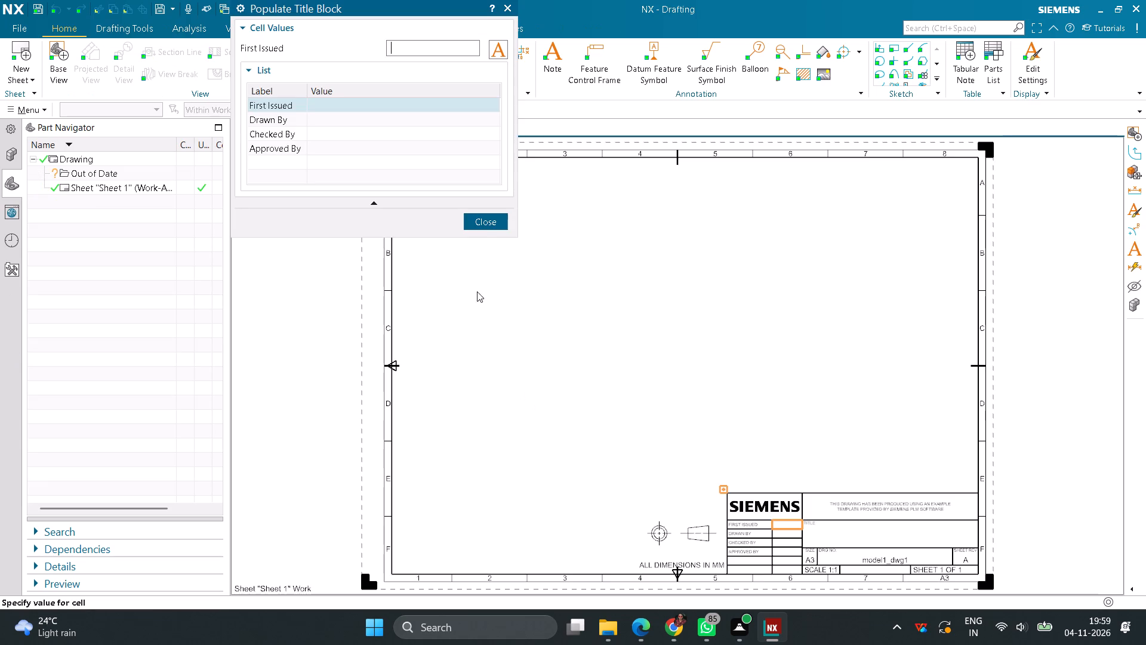
pyautogui.click(483, 226)
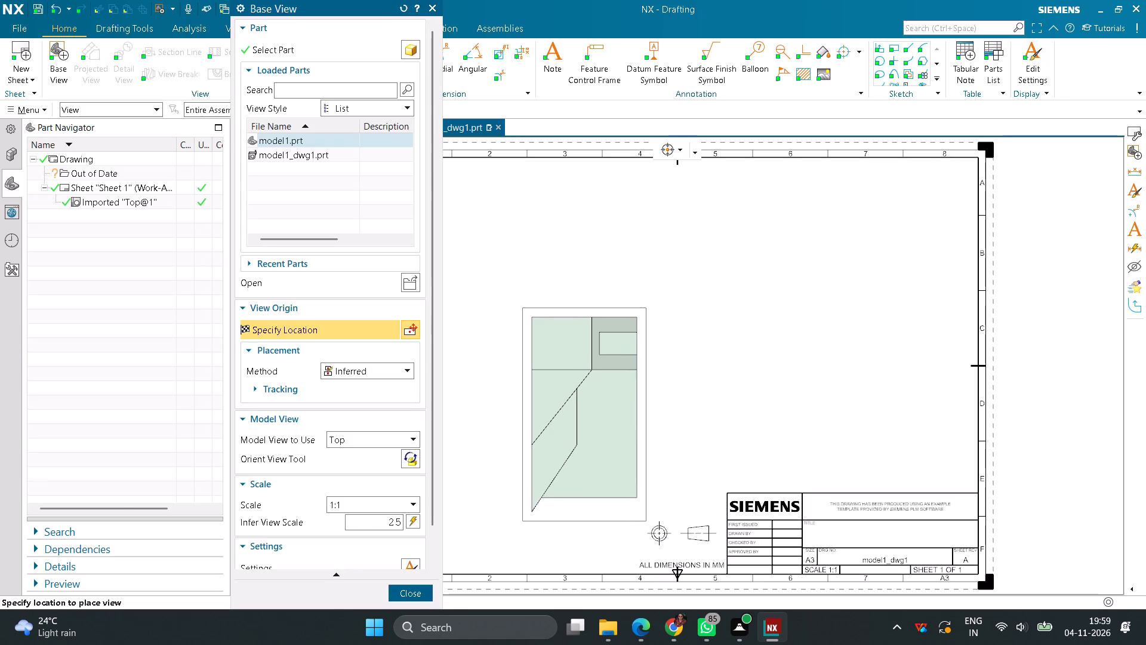
# Place the Front model view of model1.prt as the base view in the sheet's lower-left area.
pyautogui.click(409, 437)
pyautogui.click(369, 468)
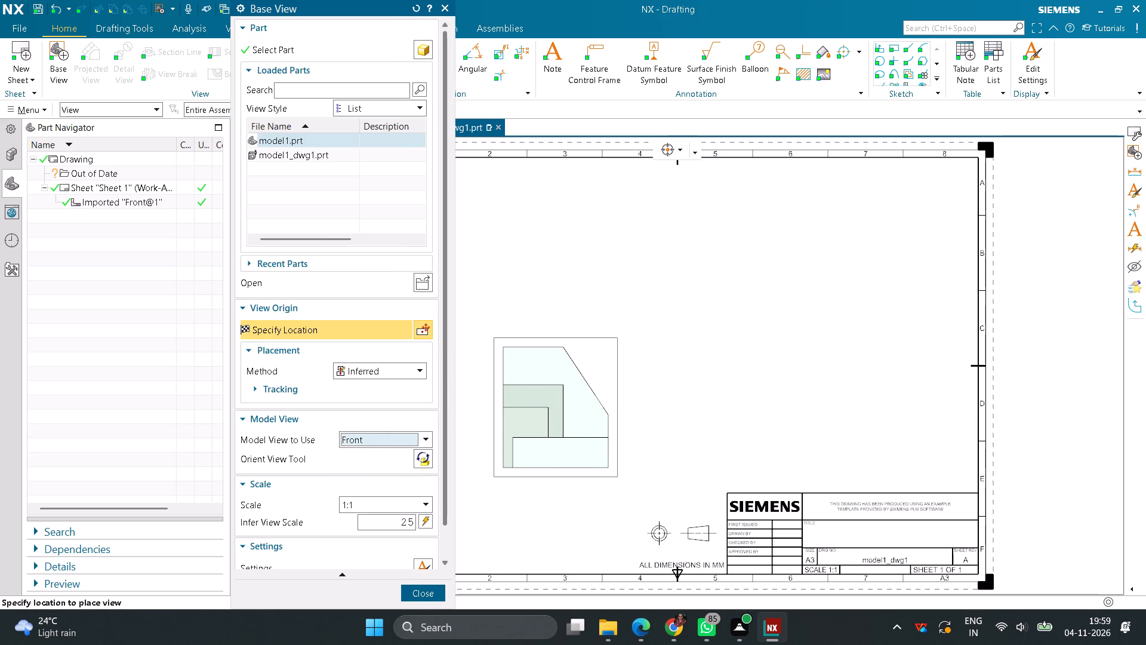
pyautogui.click(556, 407)
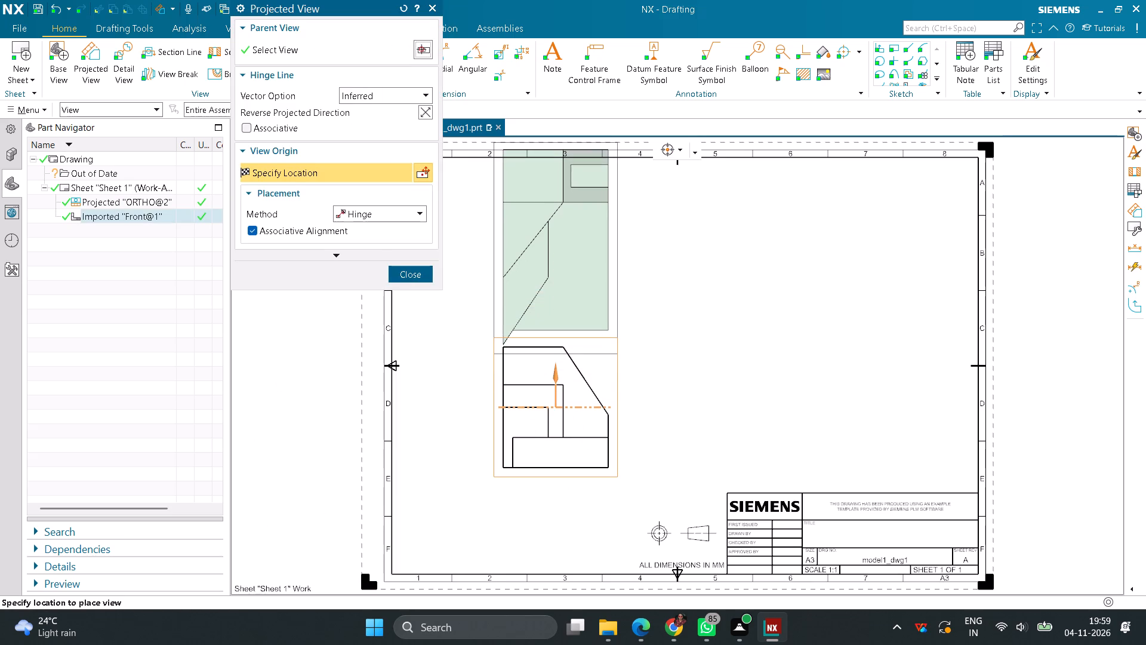
# Add two projected views from the front view, one above it and one to its right.
pyautogui.click(541, 236)
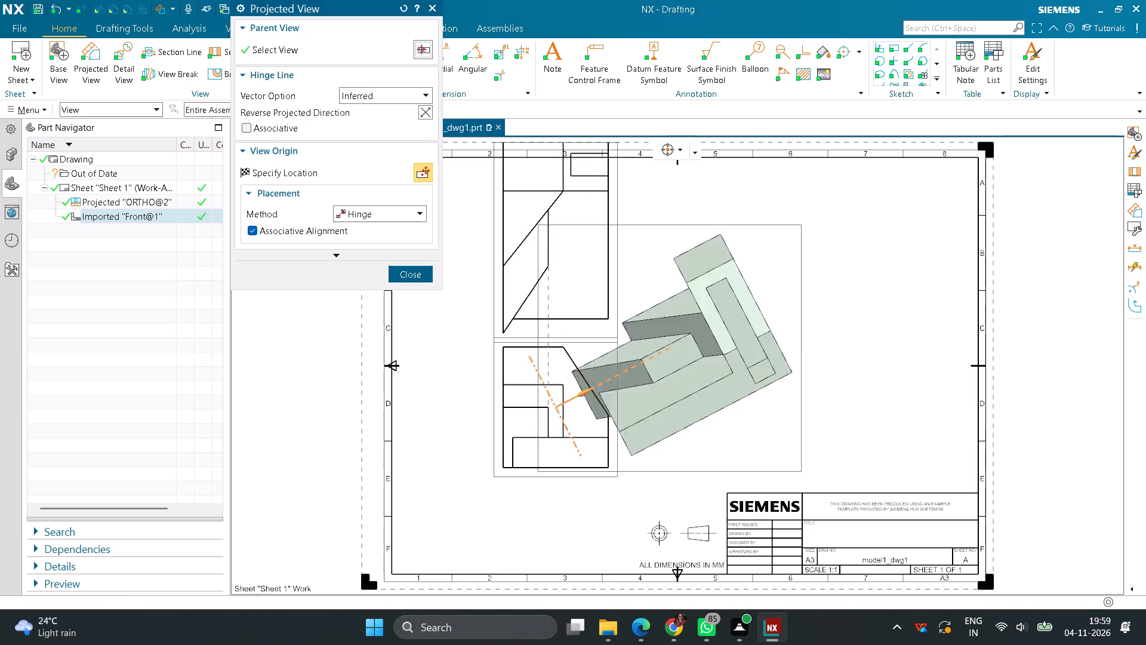
pyautogui.click(810, 404)
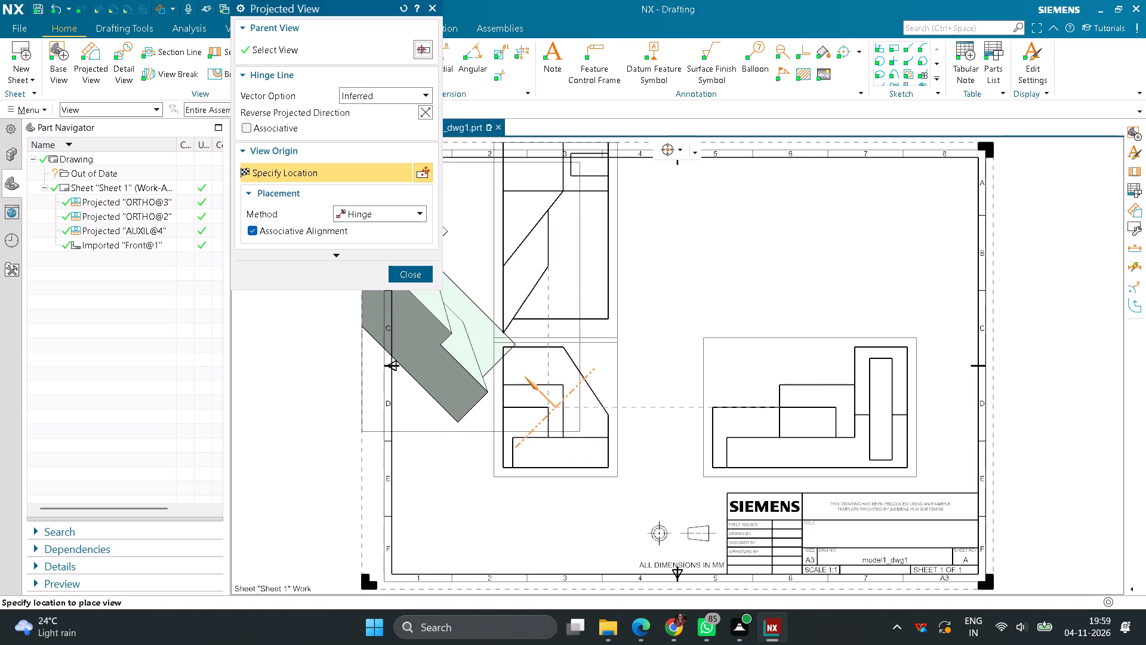
pyautogui.click(424, 282)
# Reposition the front view lower and further left on the sheet, and bring the projected top view down inside the border.
pyautogui.moveTo(538, 481); pyautogui.dragTo(537, 489)
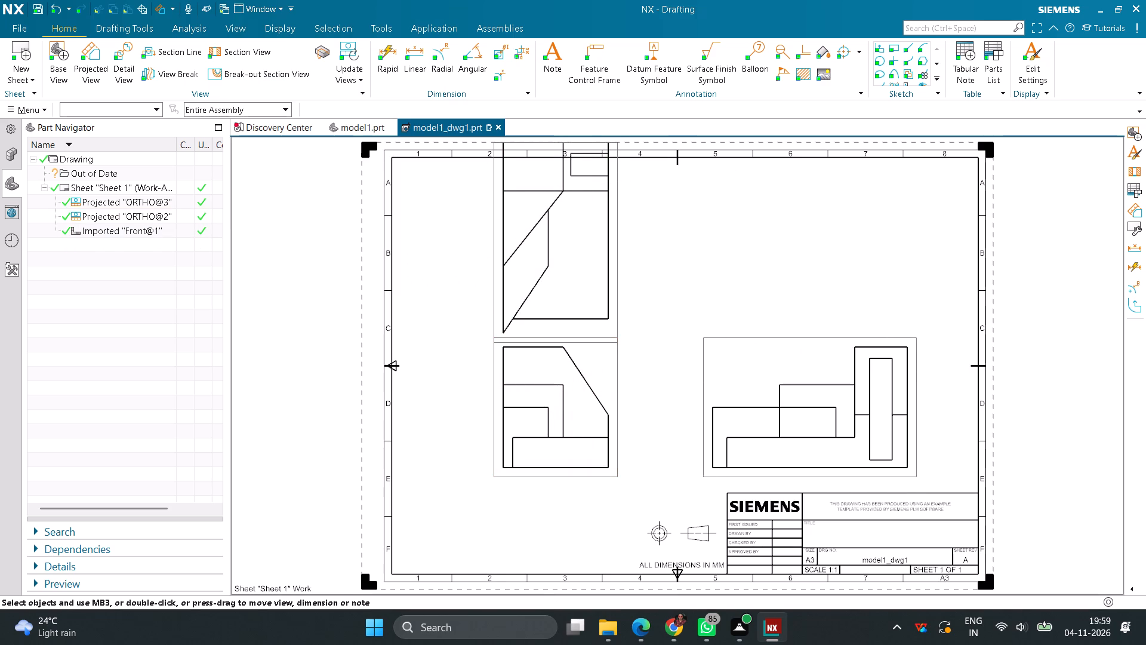
pyautogui.moveTo(537, 489); pyautogui.dragTo(494, 517)
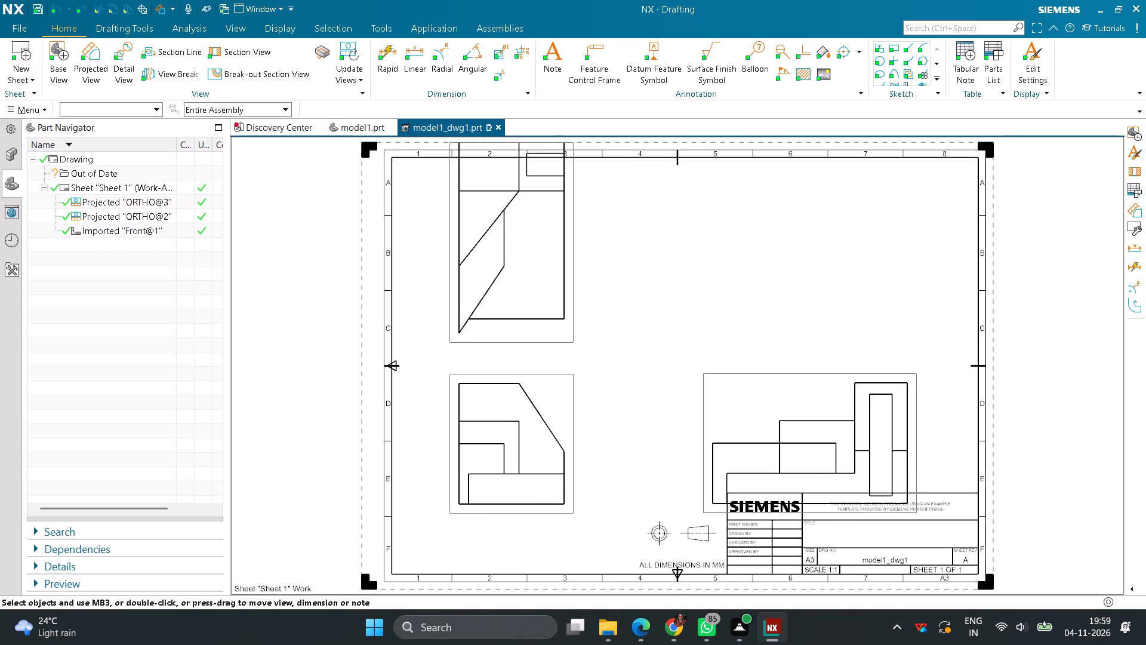
pyautogui.moveTo(494, 517); pyautogui.dragTo(494, 518)
pyautogui.moveTo(531, 345); pyautogui.dragTo(538, 371)
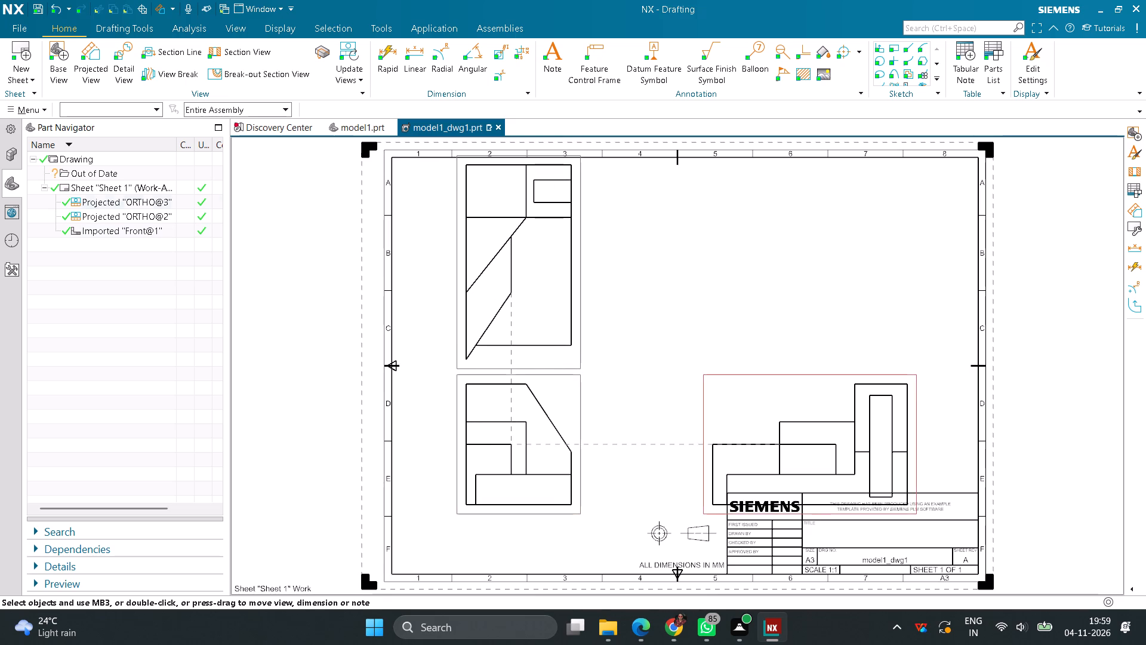
# Delete the projected side view that overlaps the title block.
pyautogui.click(703, 383)
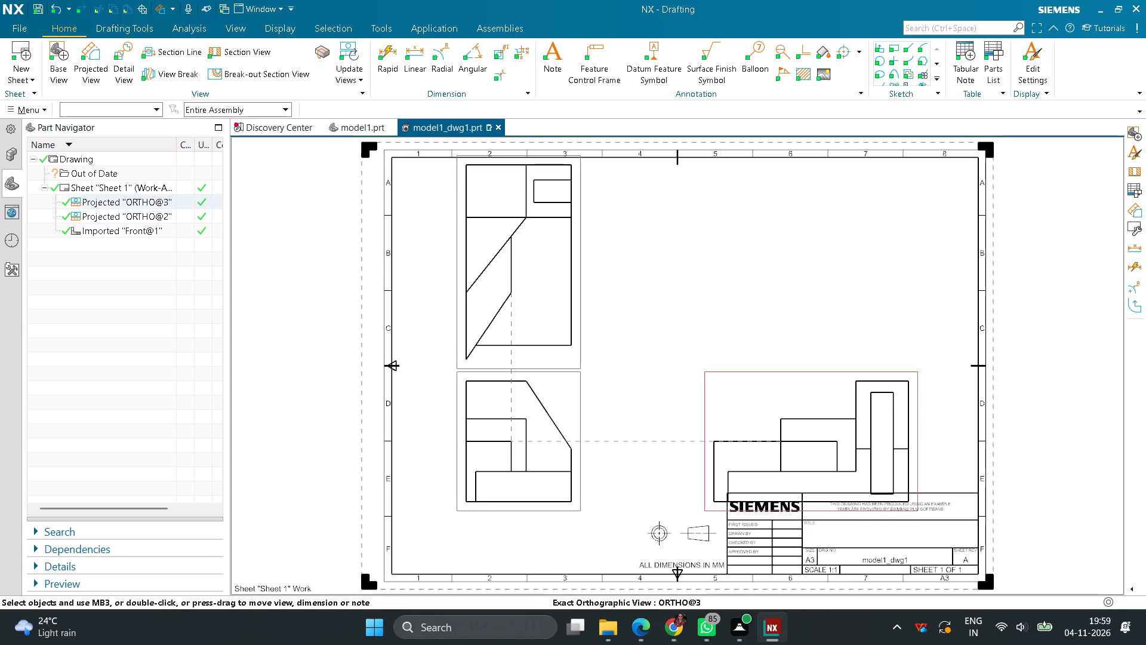
pyautogui.click(714, 369)
pyautogui.rightClick(714, 369)
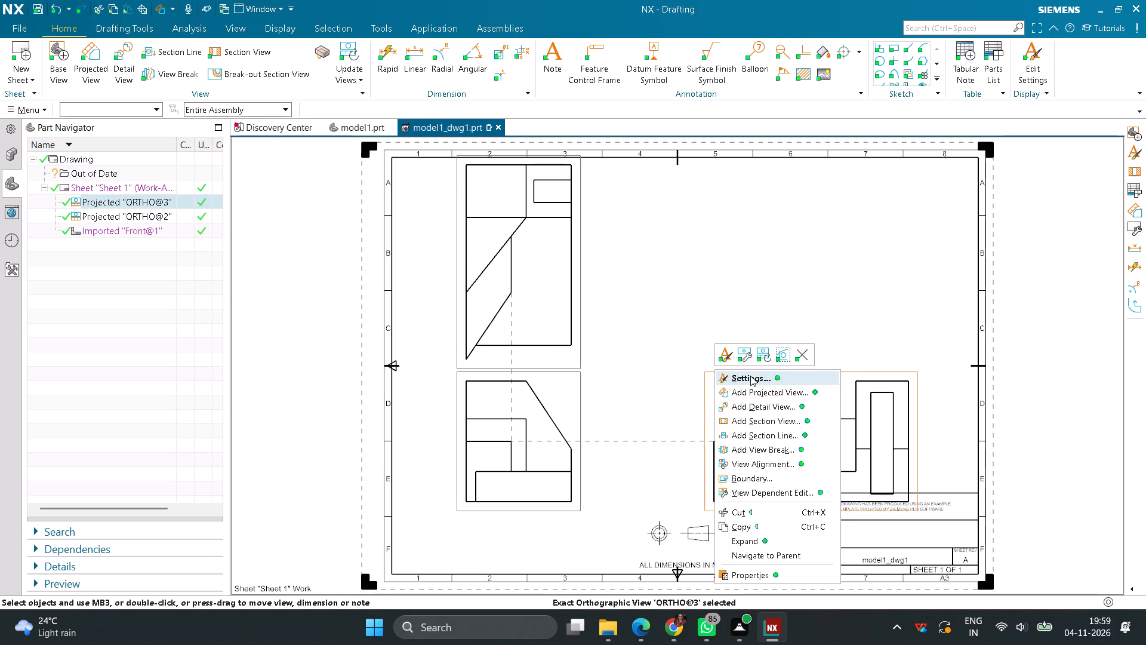
pyautogui.click(794, 360)
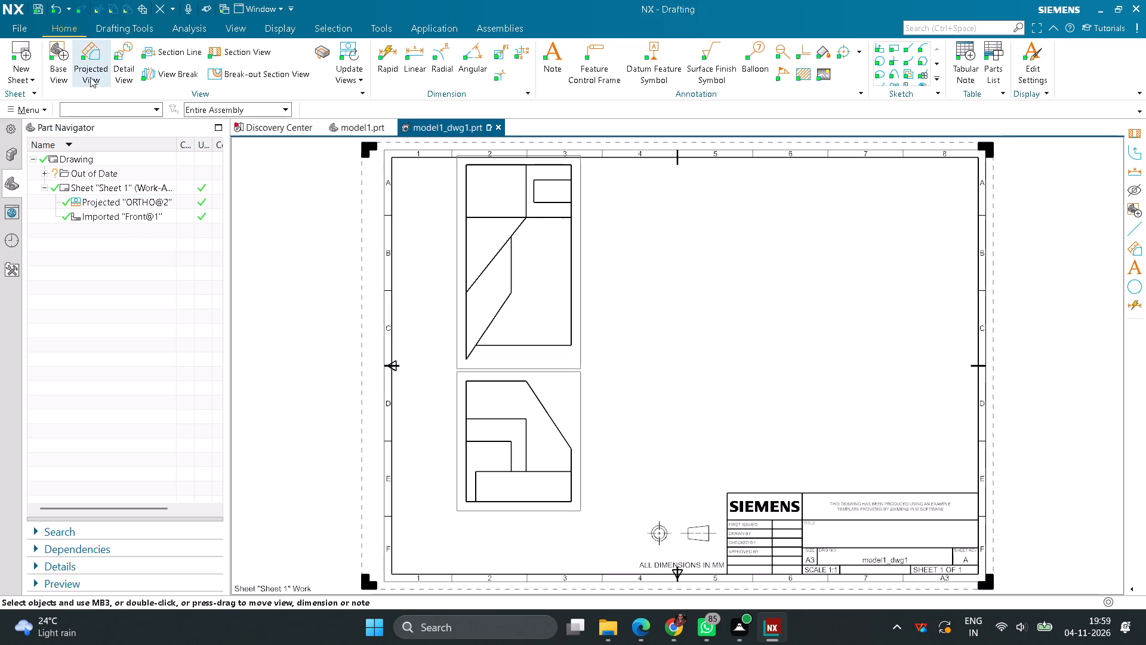
# Place the Right model view of model1.prt as a separate base view above the title block, without adding projections.
pyautogui.click(59, 55)
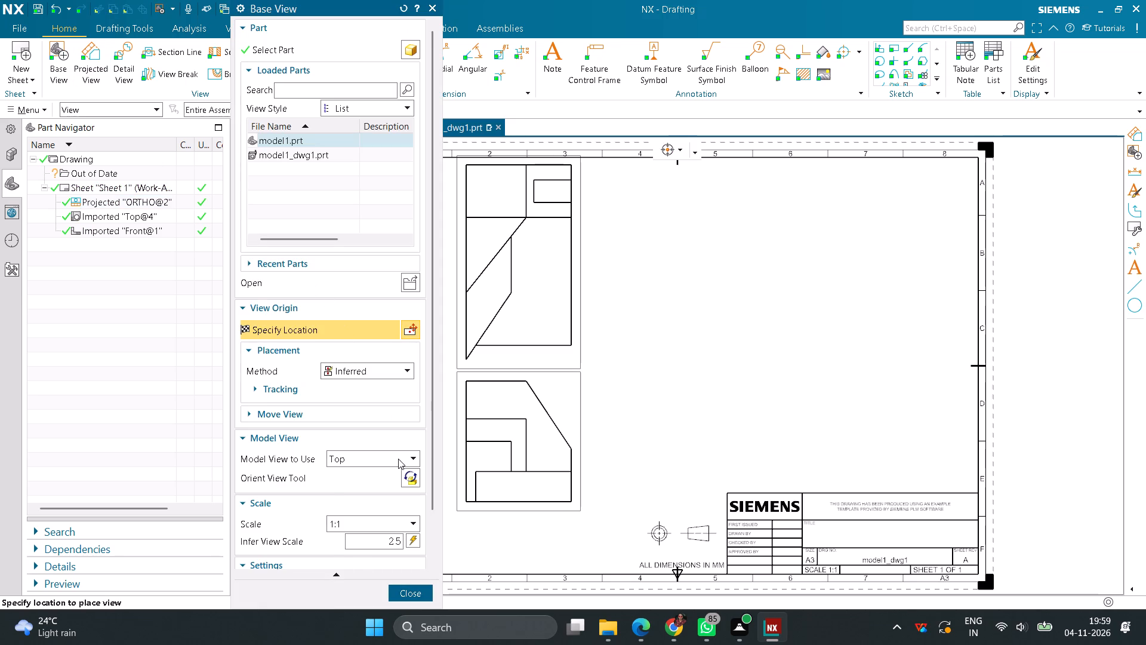
pyautogui.click(398, 459)
pyautogui.click(346, 500)
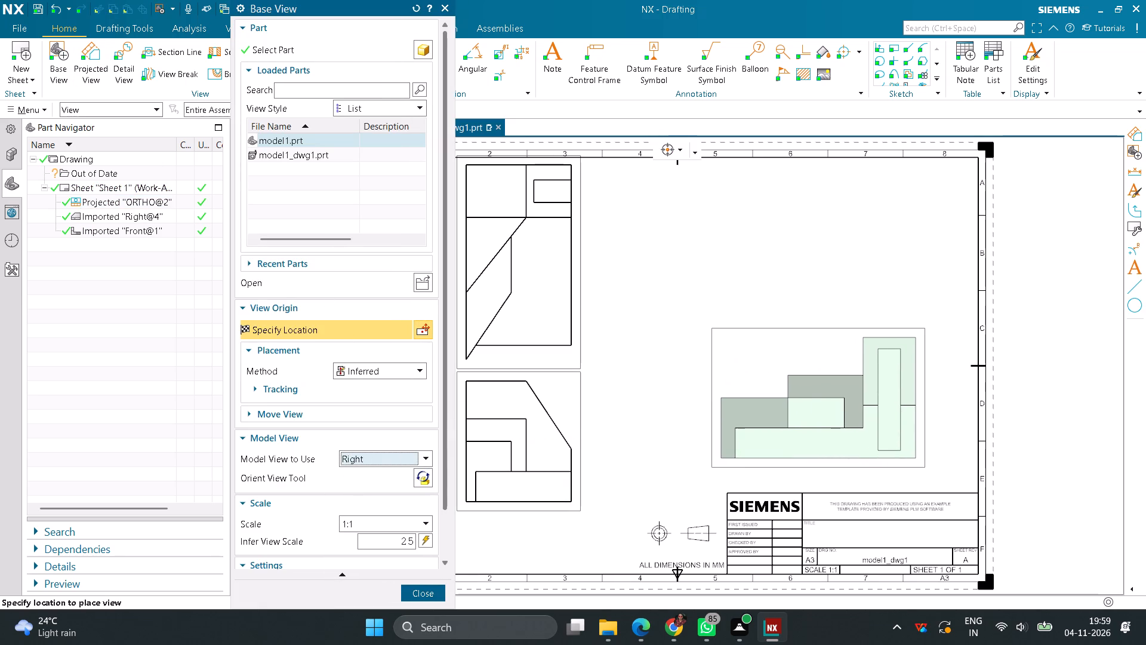
pyautogui.click(818, 398)
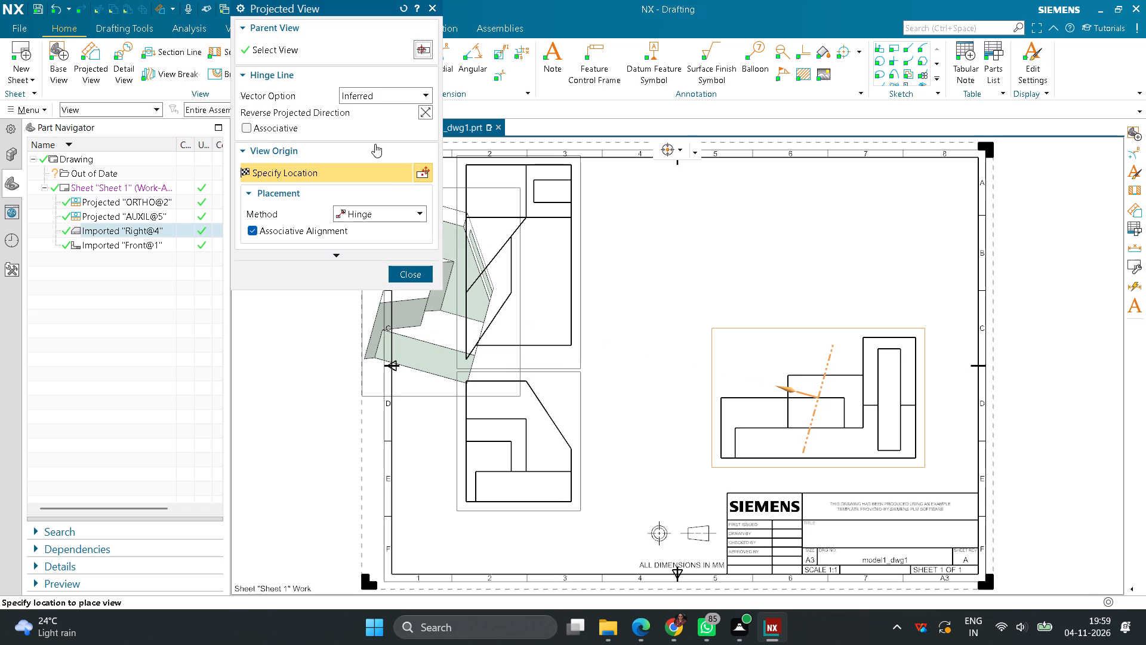
pyautogui.click(403, 275)
# Place the Isometric model view of model1.prt as a base view above the right view, without adding projections.
pyautogui.click(69, 48)
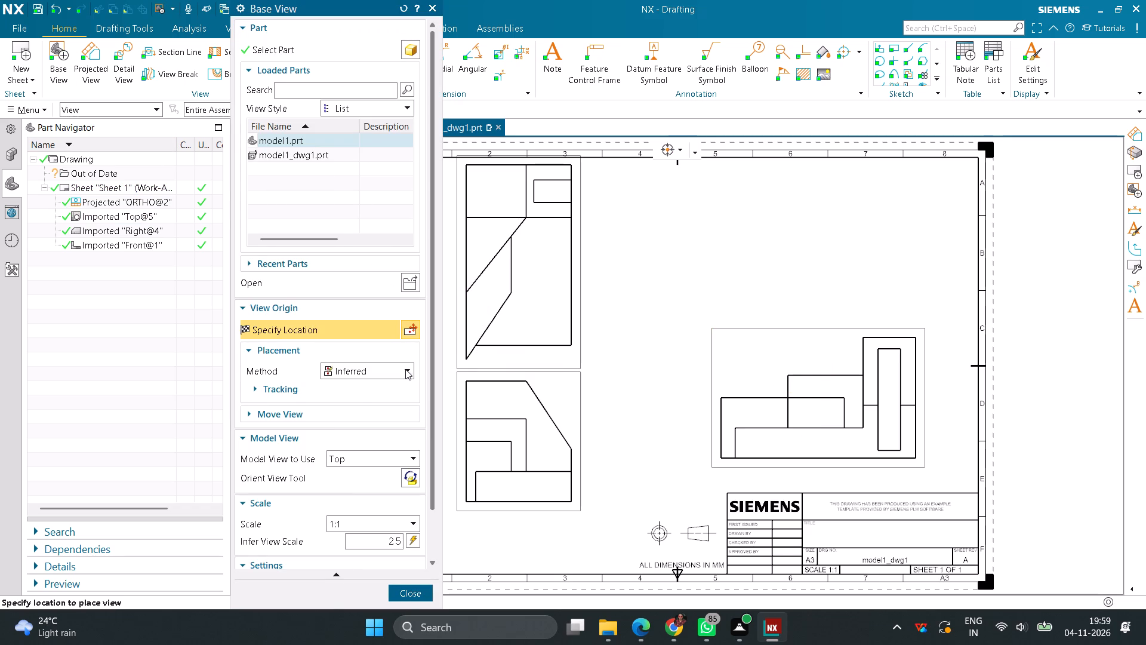
pyautogui.click(405, 369)
pyautogui.click(379, 339)
pyautogui.click(408, 460)
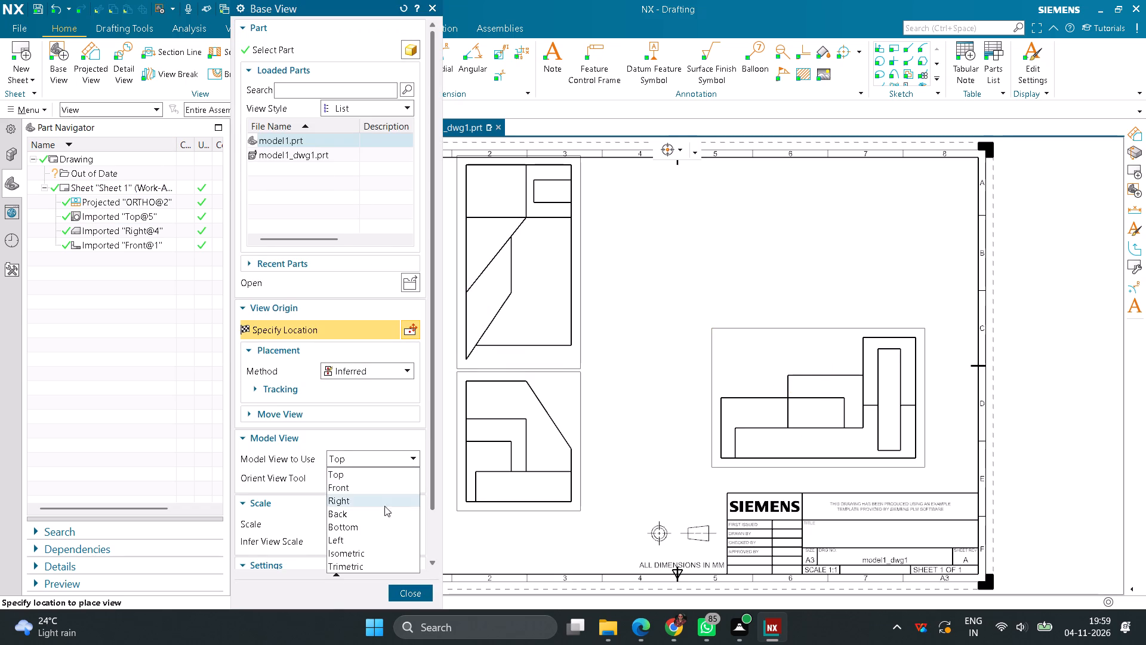
pyautogui.click(352, 554)
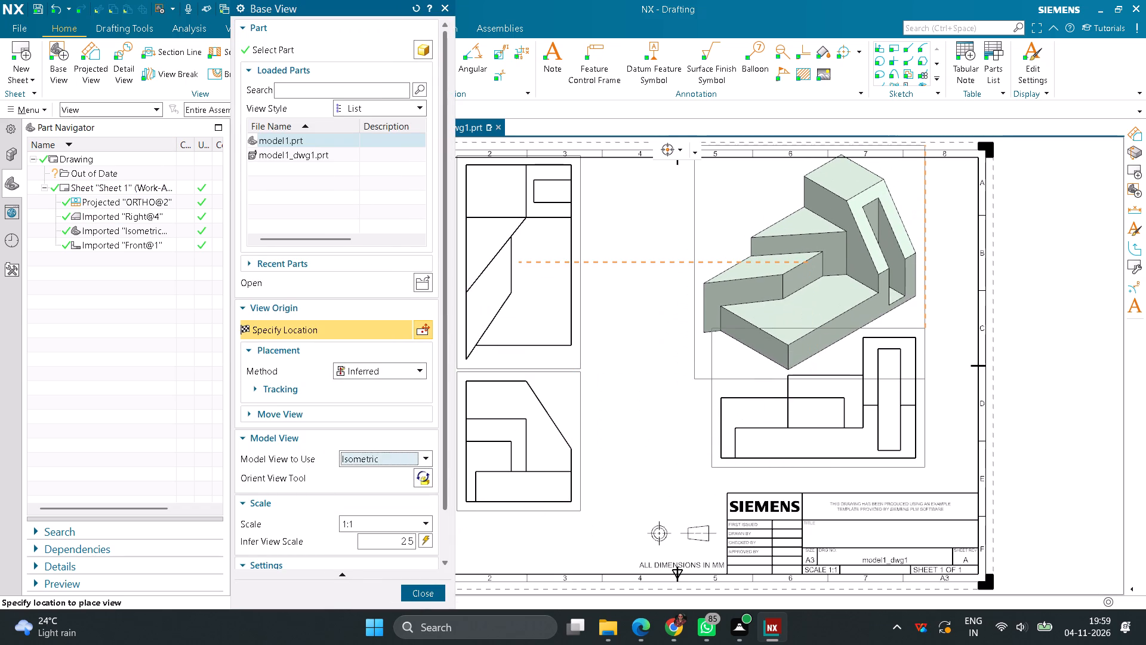
pyautogui.click(817, 255)
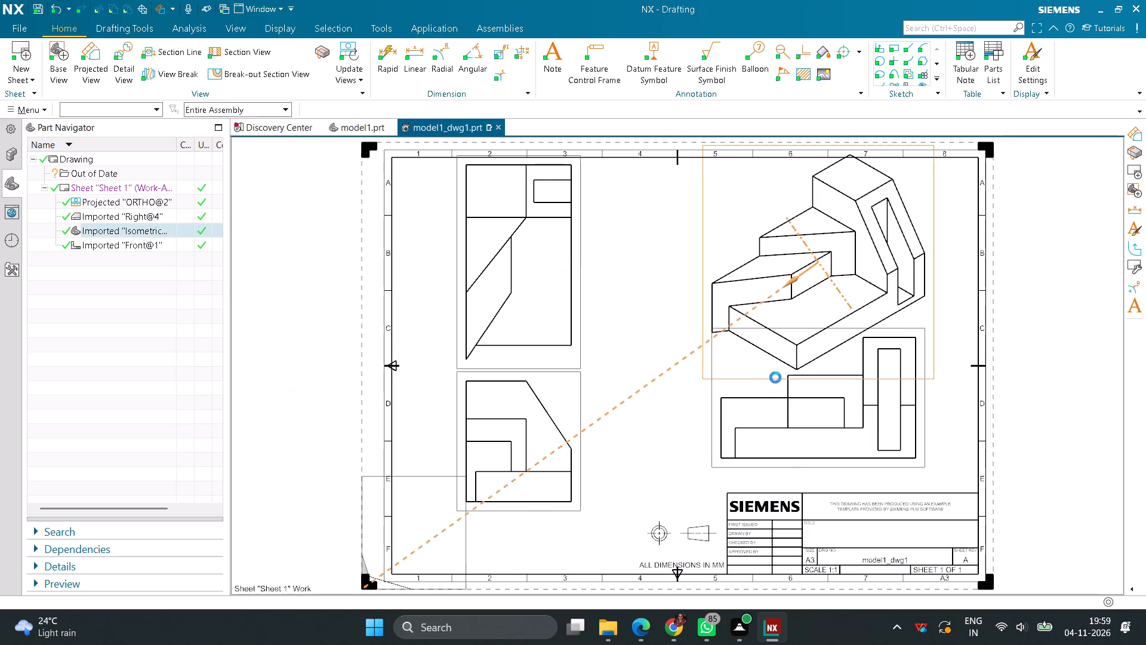
pyautogui.middleClick(661, 405)
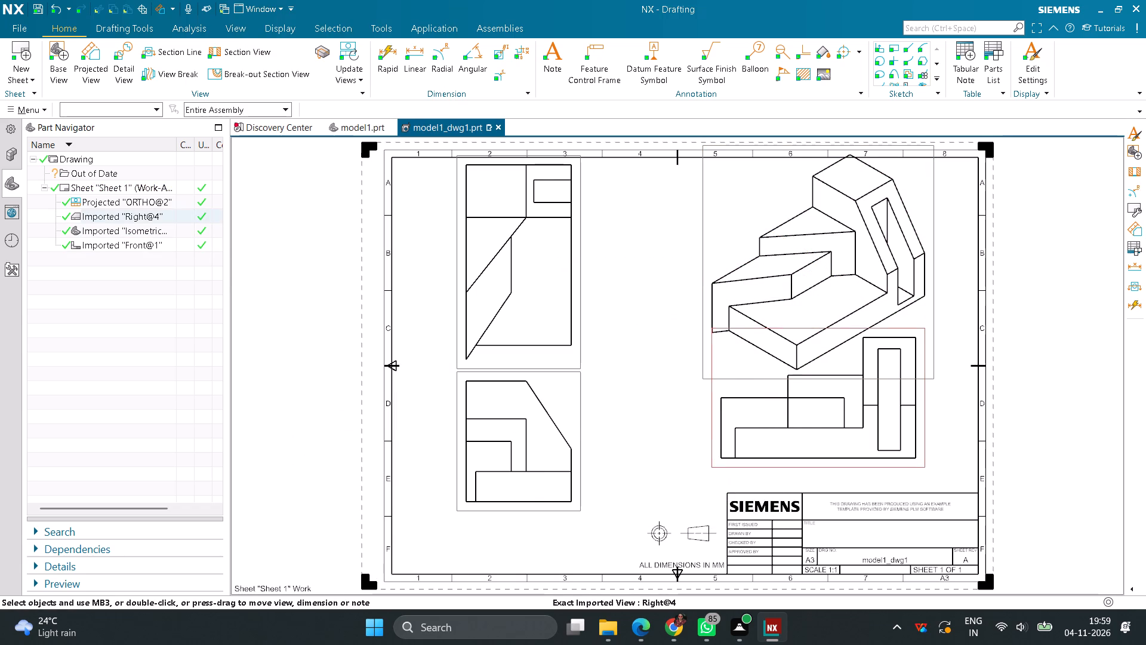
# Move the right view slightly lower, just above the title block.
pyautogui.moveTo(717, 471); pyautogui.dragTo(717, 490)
# Change the size of Sheet 1 to A2 - 420 x 594.
pyautogui.rightClick(87, 189)
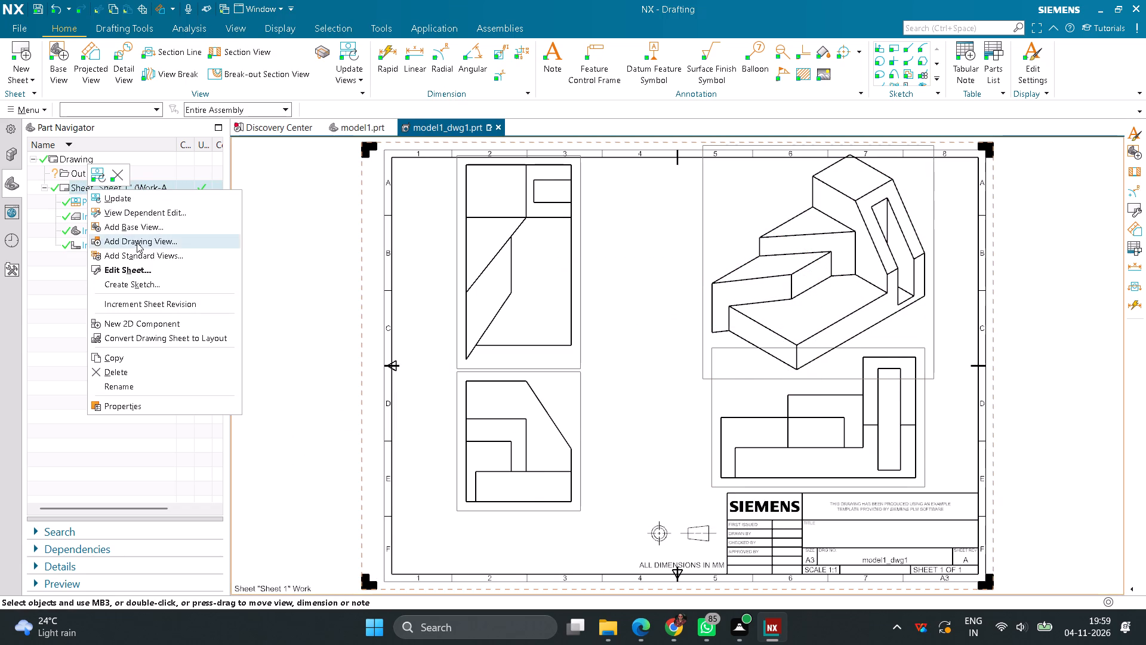
pyautogui.click(128, 264)
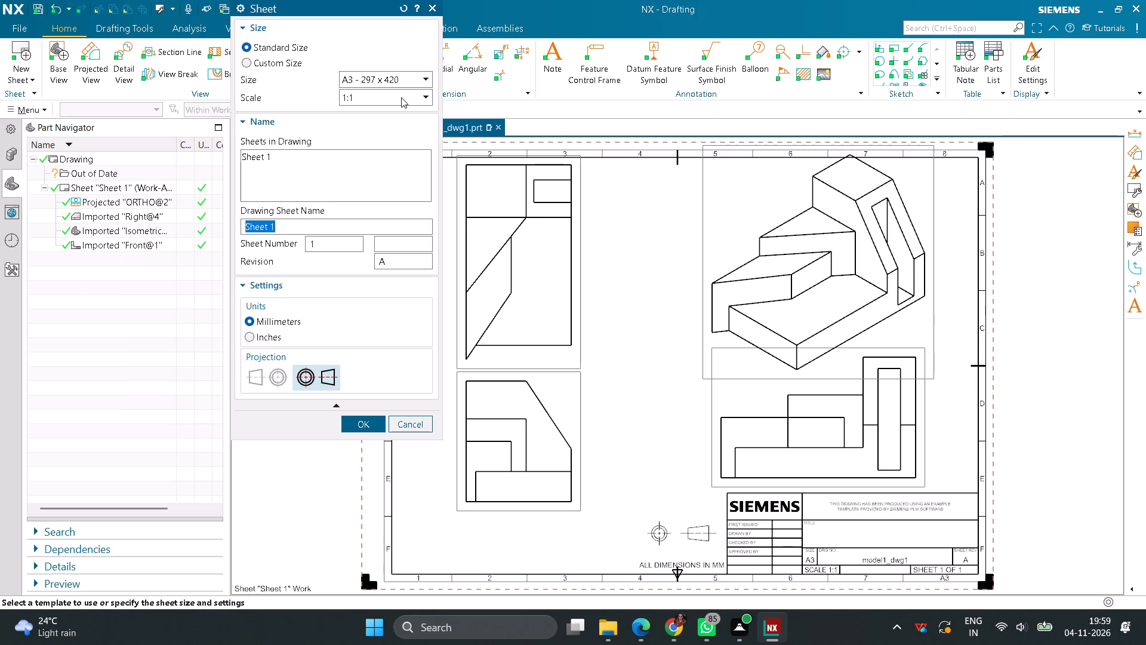
pyautogui.click(419, 82)
pyautogui.click(380, 118)
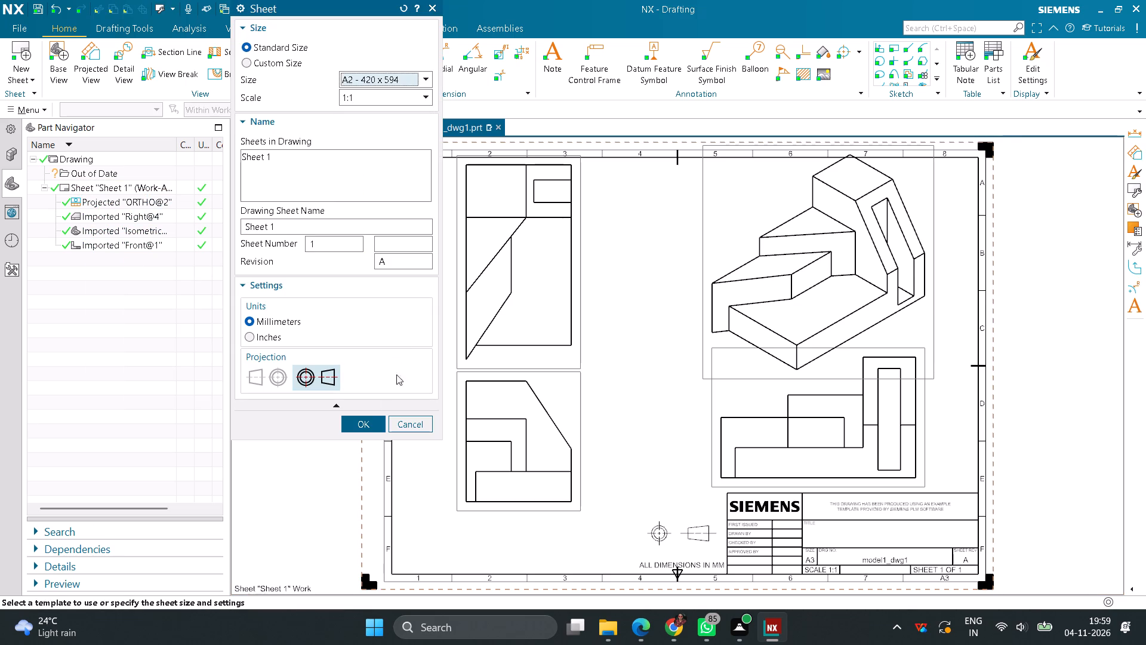
pyautogui.click(368, 424)
# Spread out the views: isometric up and to the right, right view beneath it, and top view higher above the front view.
pyautogui.scroll(2, 572, 352)
pyautogui.scroll(-2, 572, 352)
pyautogui.moveTo(765, 309); pyautogui.dragTo(875, 254)
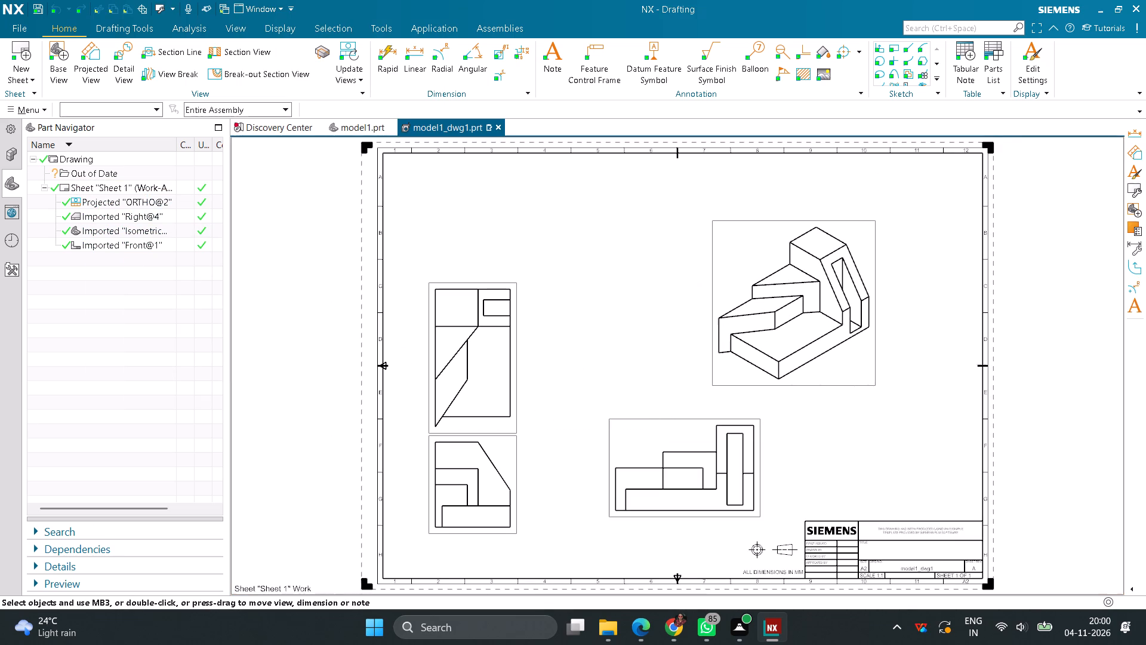
pyautogui.moveTo(875, 254); pyautogui.dragTo(877, 253)
pyautogui.moveTo(763, 432); pyautogui.dragTo(774, 429)
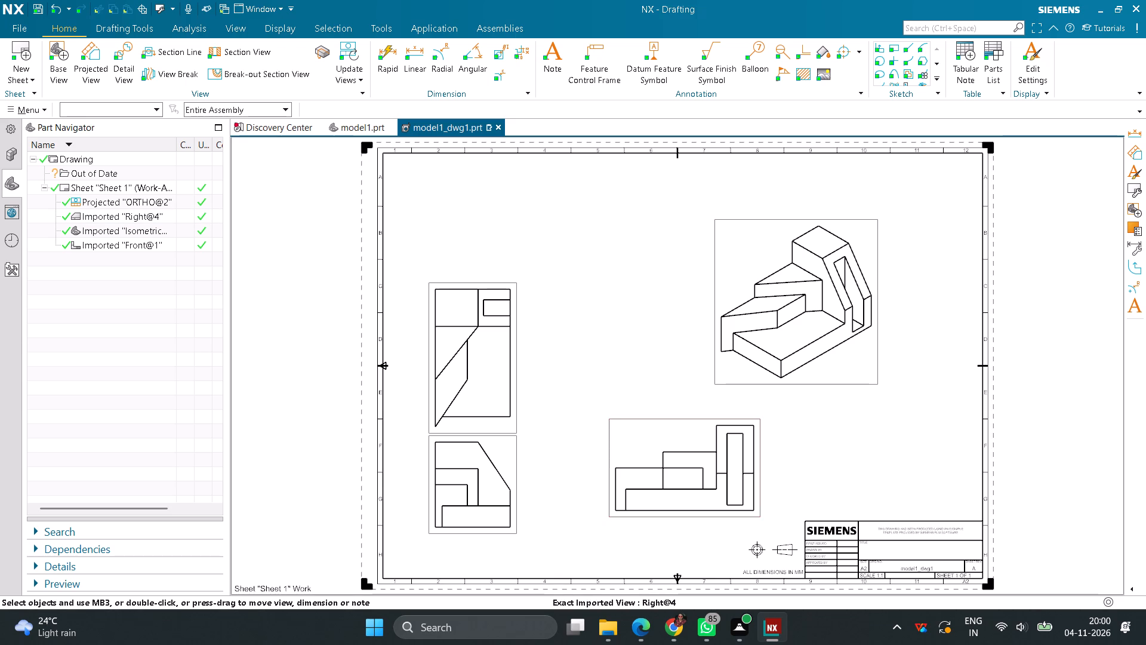
pyautogui.moveTo(774, 429); pyautogui.dragTo(868, 424)
pyautogui.moveTo(489, 282); pyautogui.dragTo(517, 235)
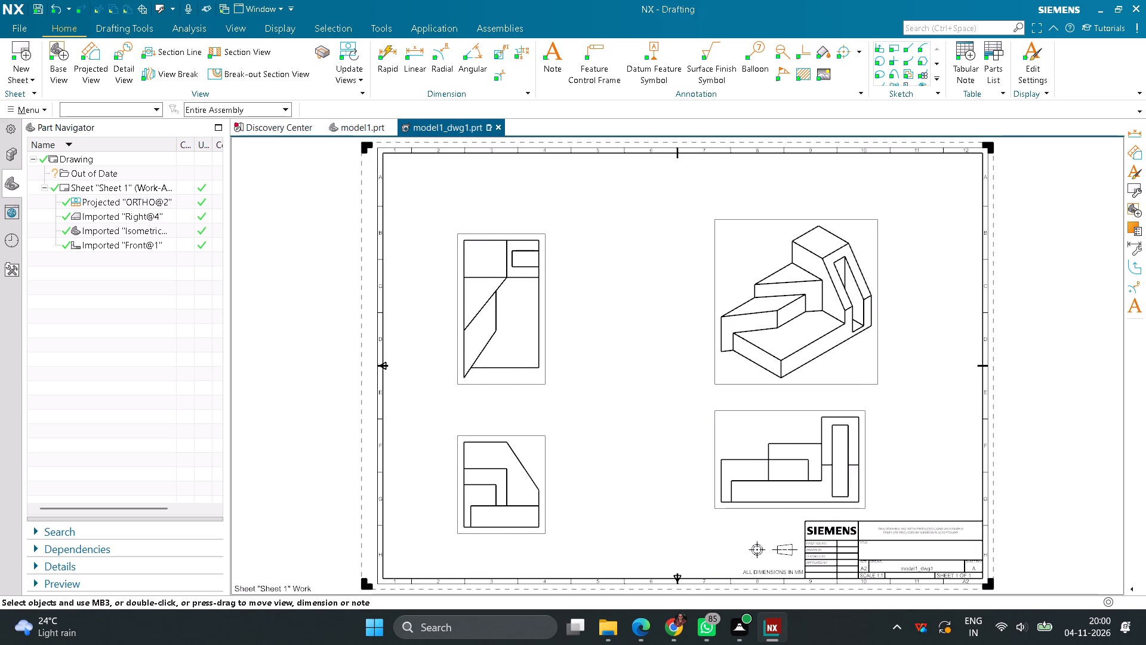
# Set the isometric view's shading rendering style to Fully Shaded.
pyautogui.rightClick(711, 216)
pyautogui.click(743, 240)
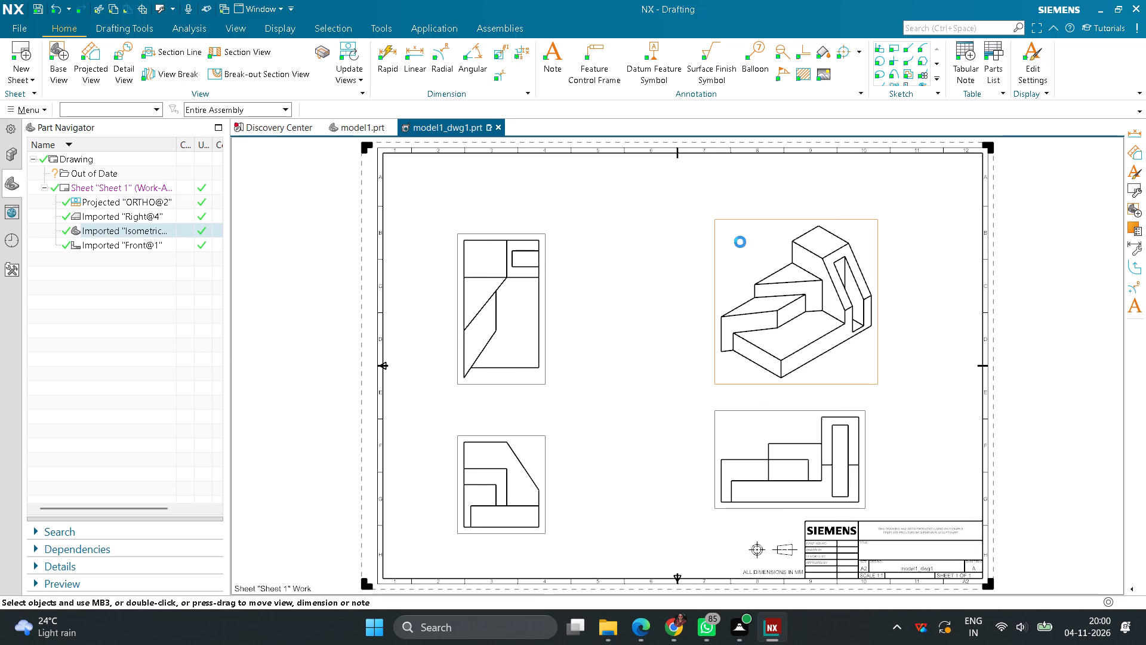
pyautogui.click(286, 190)
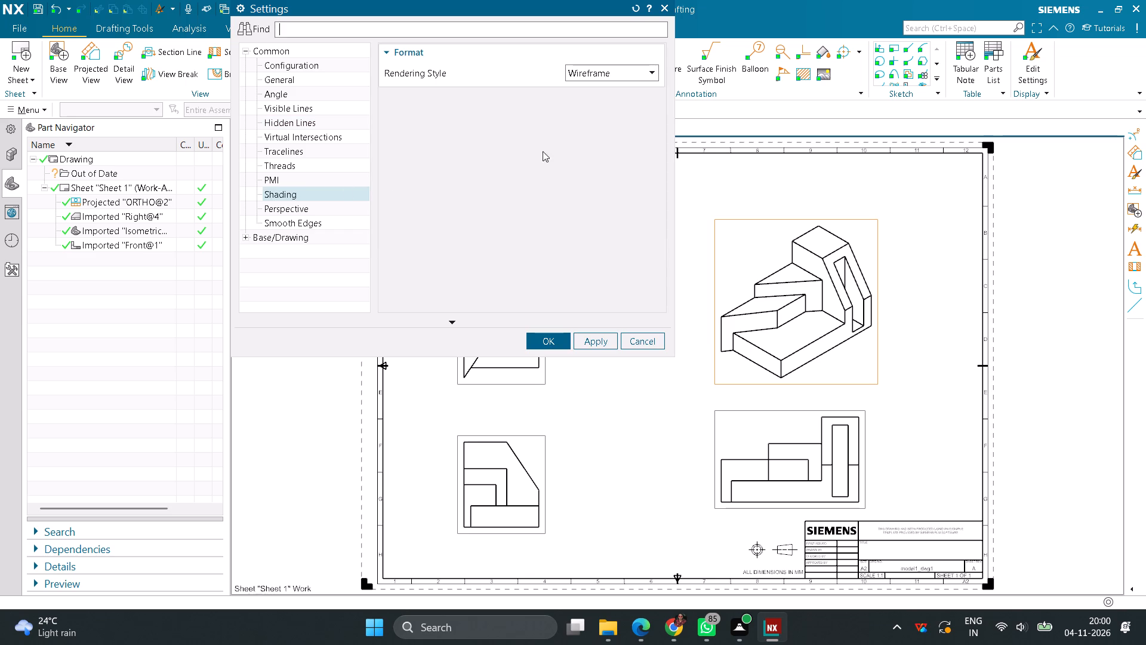
pyautogui.click(631, 76)
pyautogui.click(609, 87)
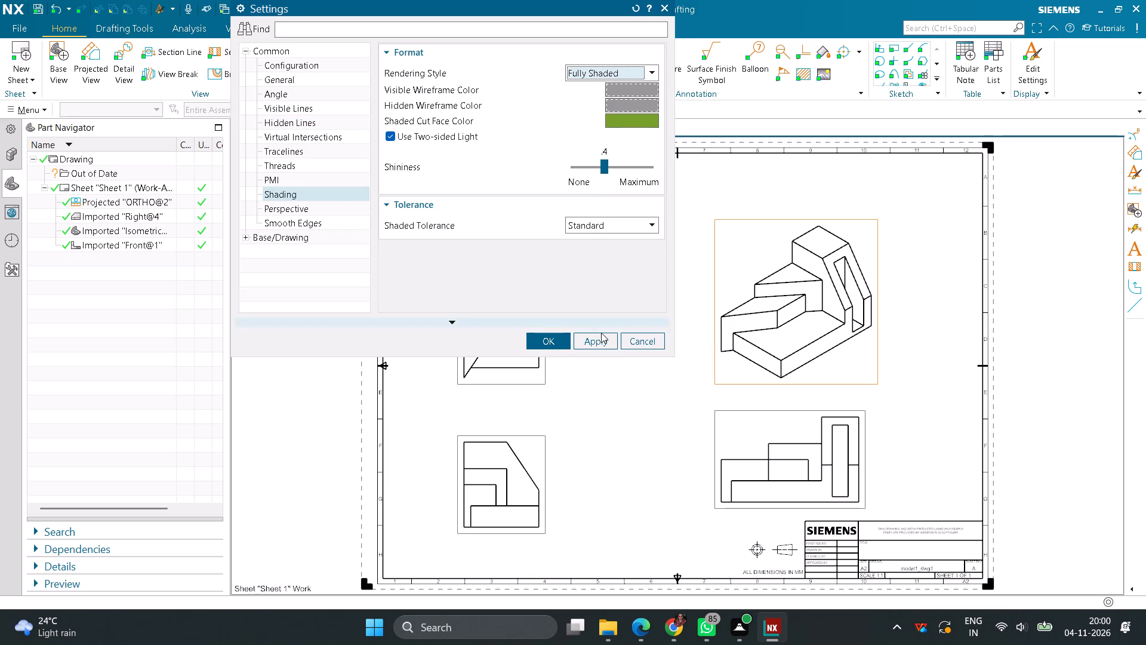
pyautogui.click(602, 336)
pyautogui.click(560, 342)
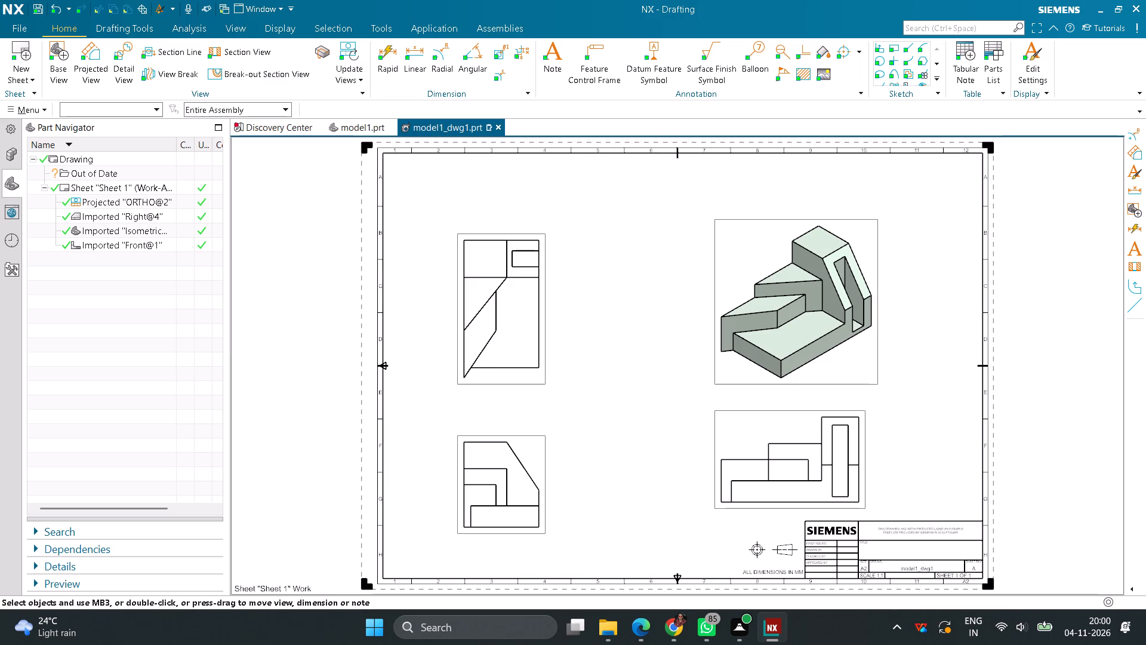
# Add a linear dimension above the top view for the width of its upper-left rectangular face.
pyautogui.click(406, 65)
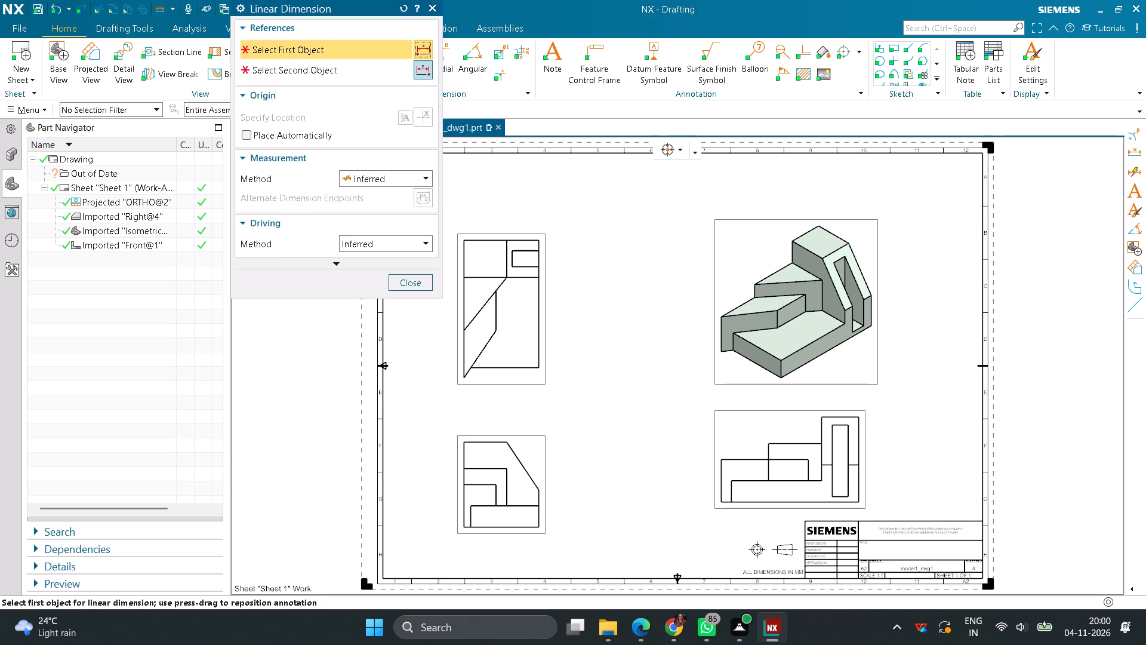
pyautogui.moveTo(580, 372); pyautogui.dragTo(689, 388, button='middle')
pyautogui.scroll(3, 578, 217)
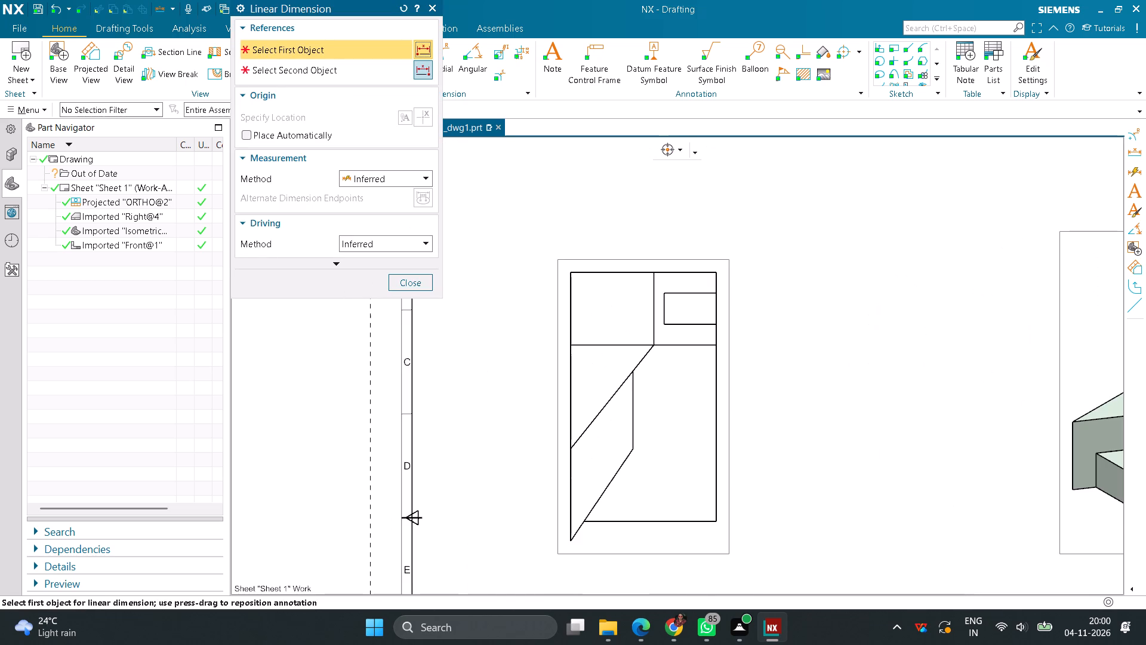
pyautogui.click(592, 271)
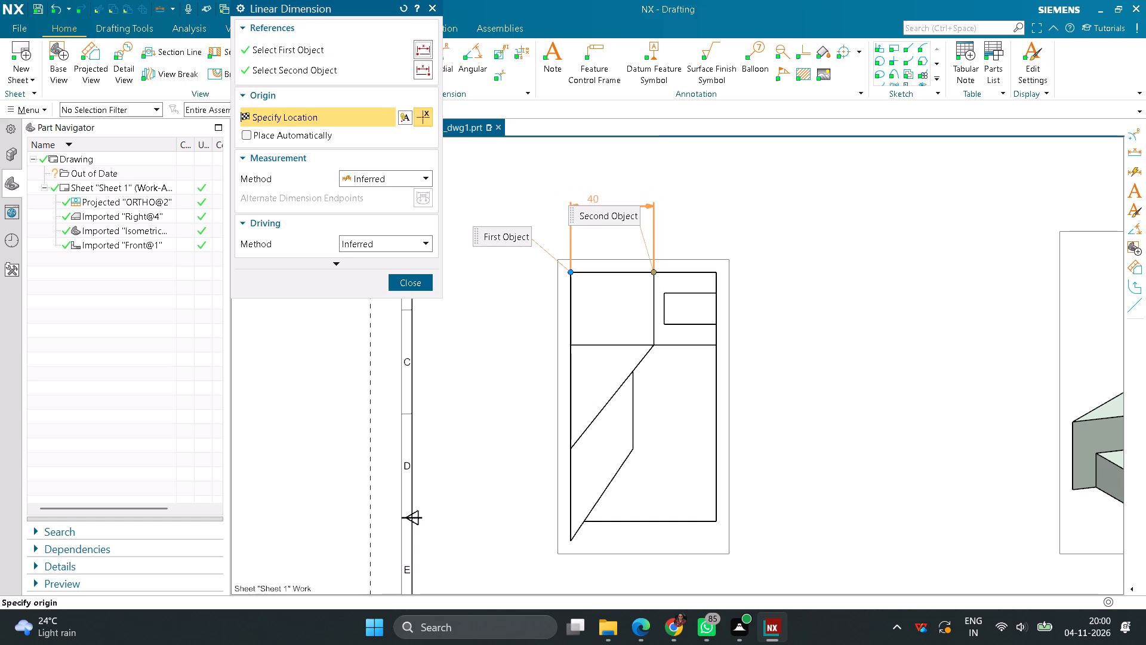
pyautogui.scroll(3, 602, 193)
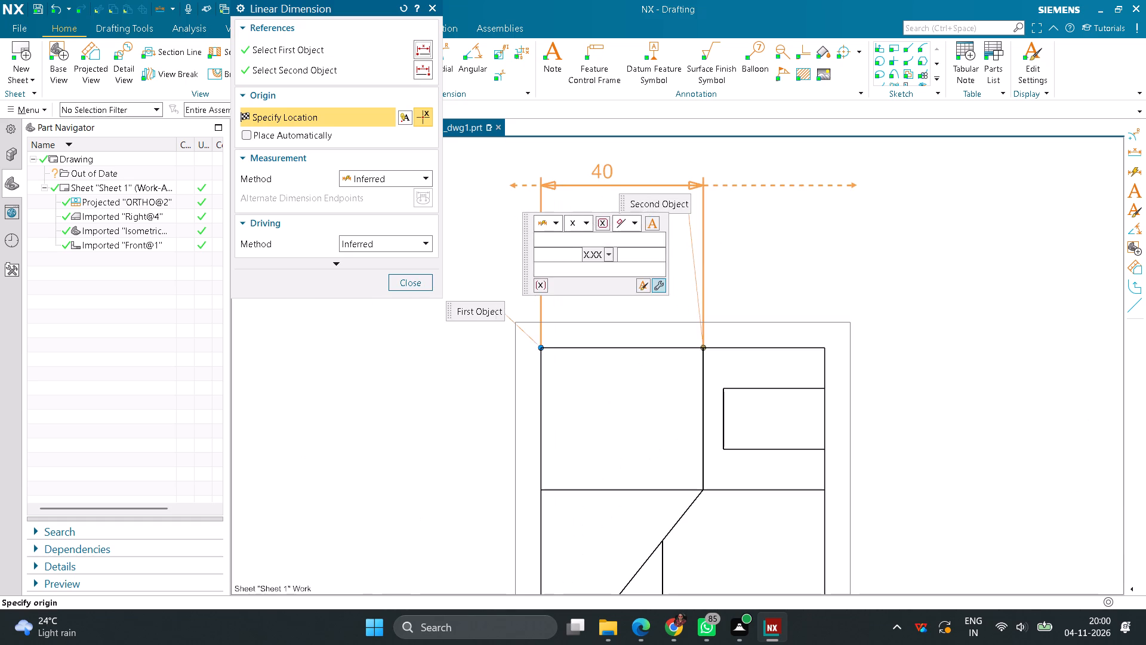
pyautogui.click(602, 193)
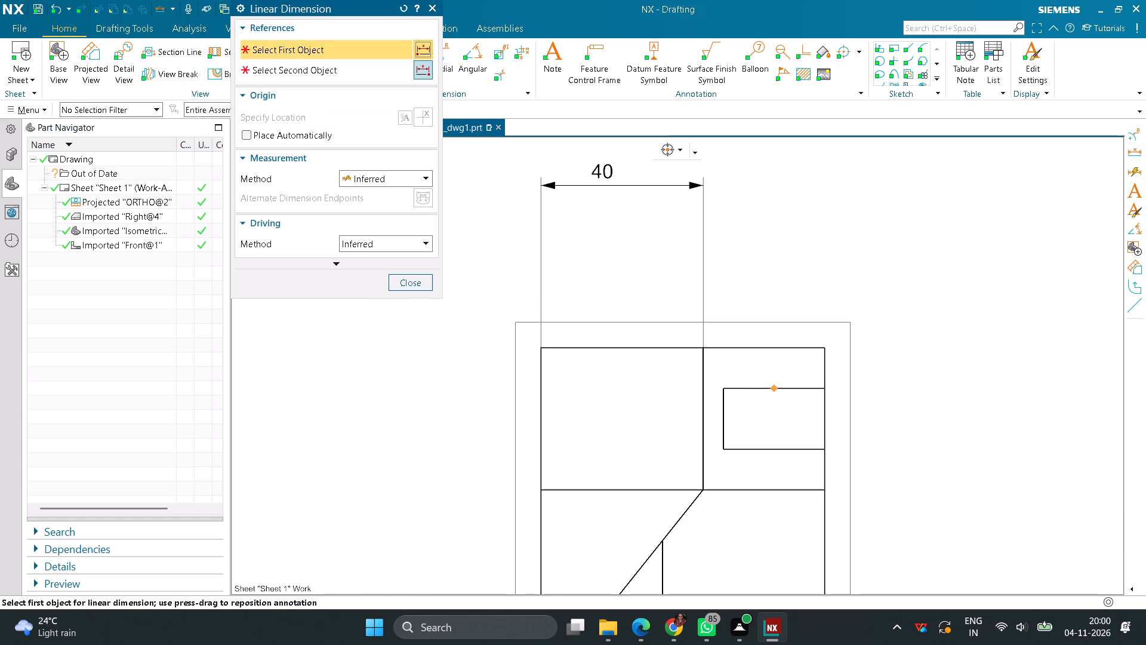
# Dimension the small rectangle's width and height in the top view, plus the height of the upper block around it.
pyautogui.click(741, 393)
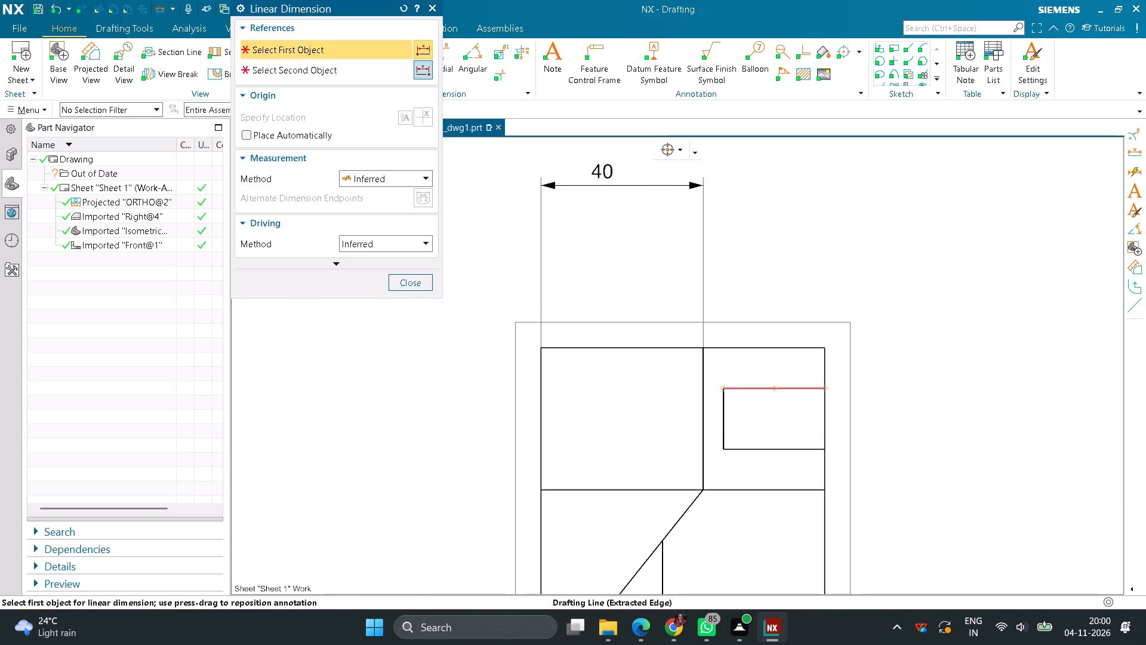
pyautogui.click(753, 277)
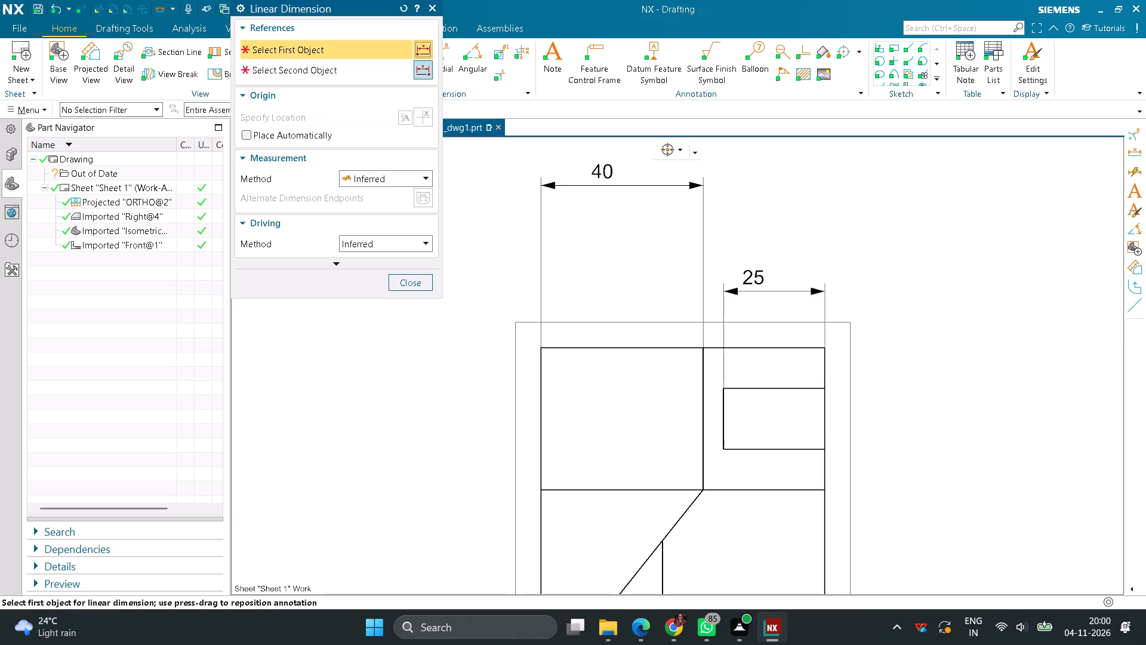
pyautogui.click(824, 404)
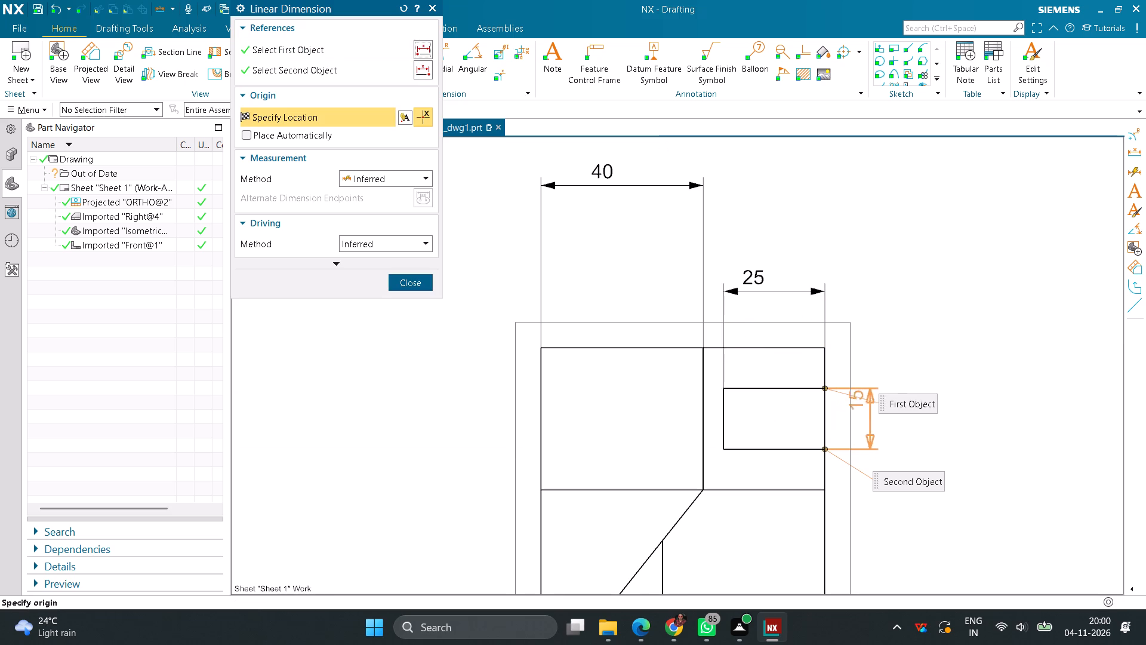
pyautogui.click(864, 418)
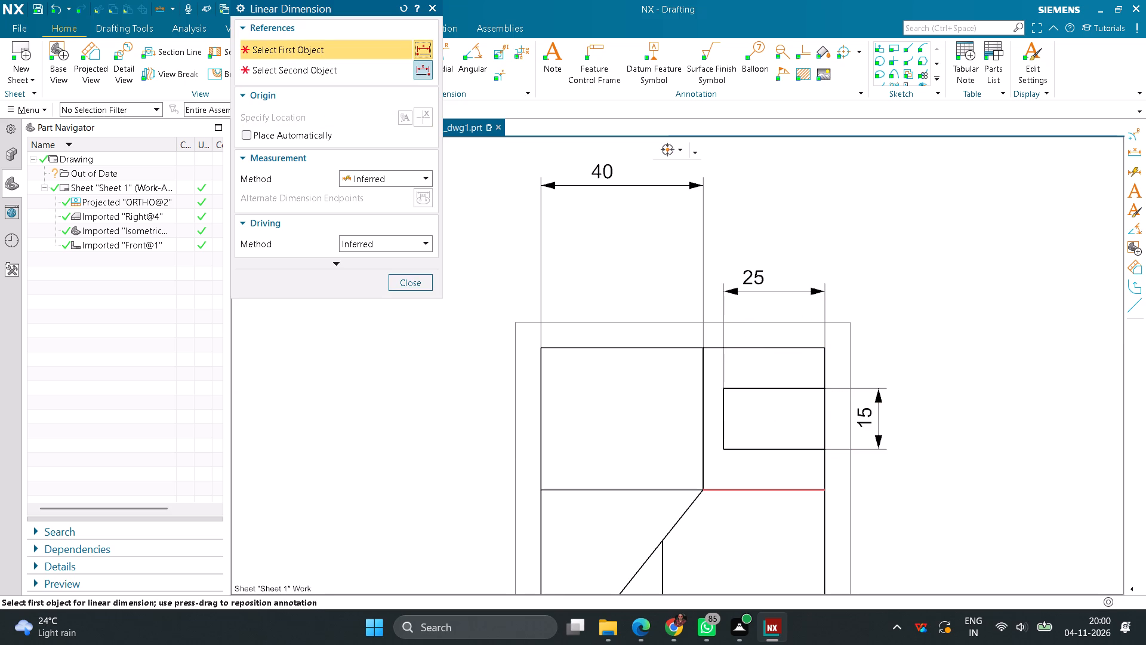
pyautogui.click(703, 362)
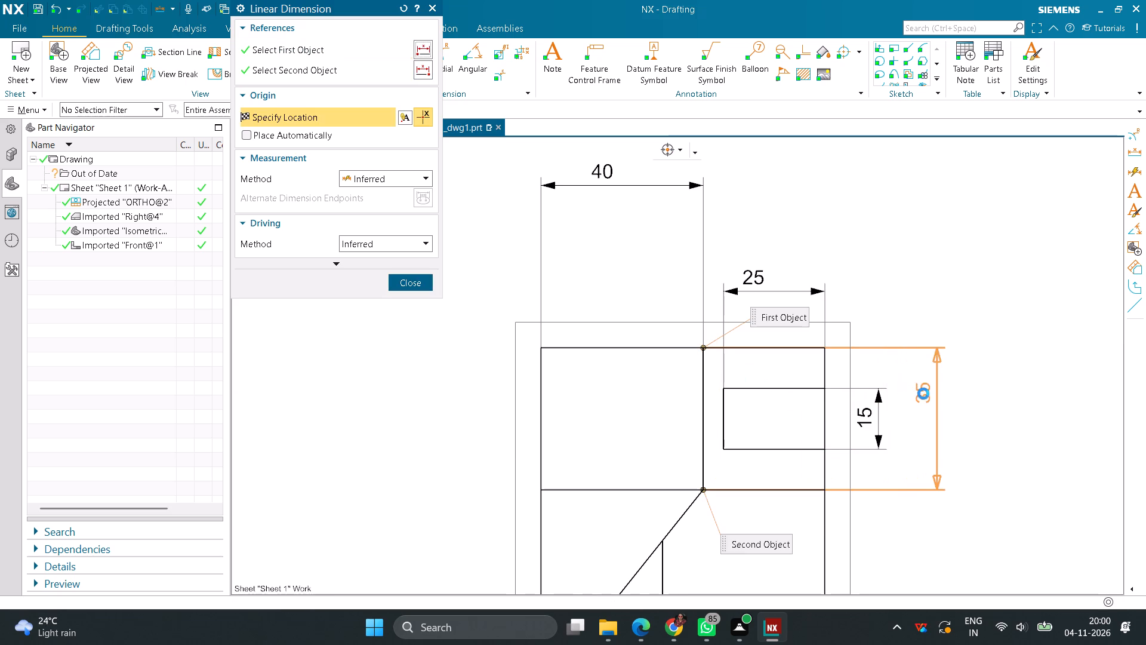
pyautogui.click(923, 394)
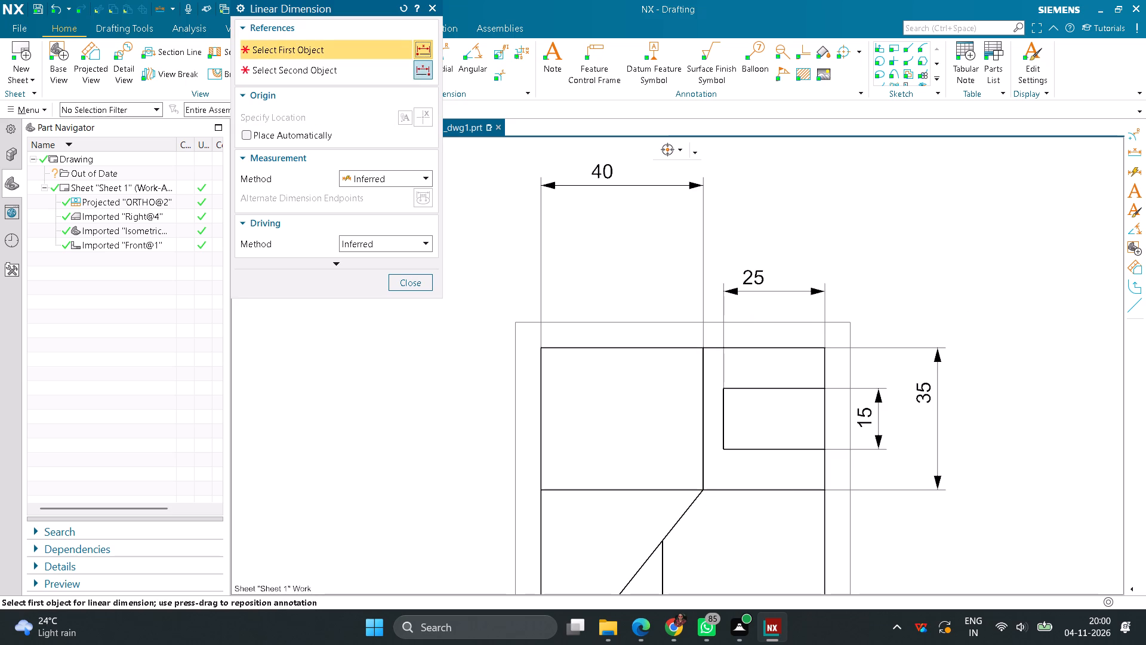
# Dimension the top view's left edge vertically, from the upper block down to where the slanted edge meets it.
pyautogui.scroll(-6, 617, 444)
pyautogui.moveTo(662, 505); pyautogui.dragTo(681, 404, button='middle')
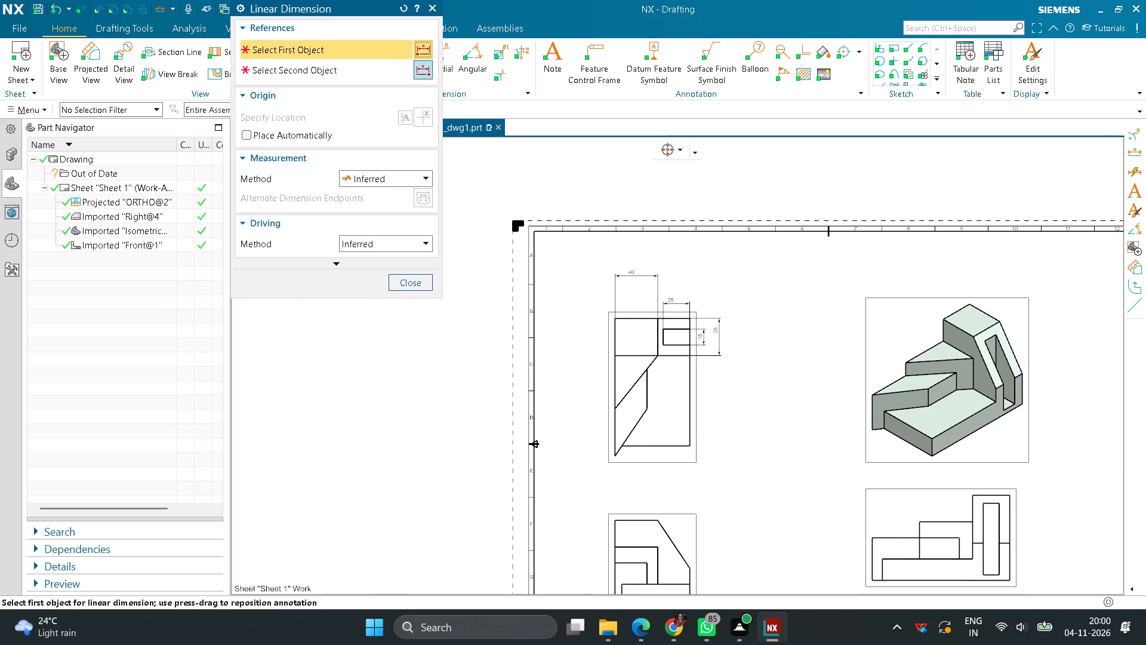
pyautogui.moveTo(681, 404); pyautogui.dragTo(681, 403, button='middle')
pyautogui.scroll(3, 621, 376)
pyautogui.click(612, 352)
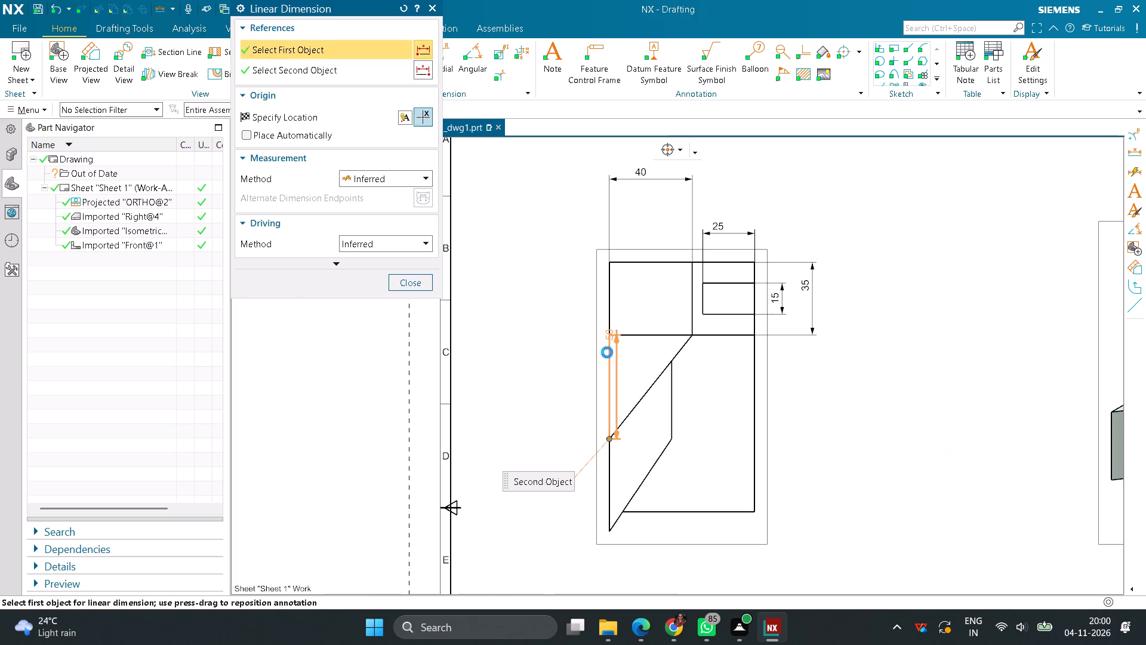
pyautogui.click(581, 378)
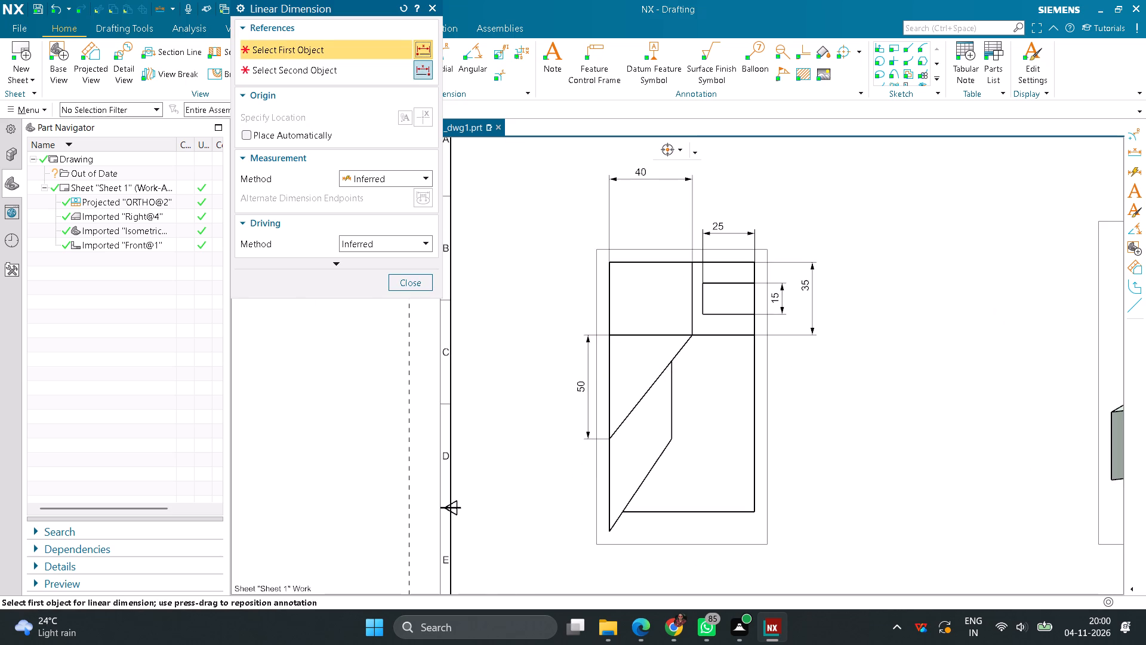
# Add vertical dimensions in the top view from its horizontal bottom edge to the inner corner above and to the lowest corner tip.
pyautogui.click(676, 441)
pyautogui.click(721, 509)
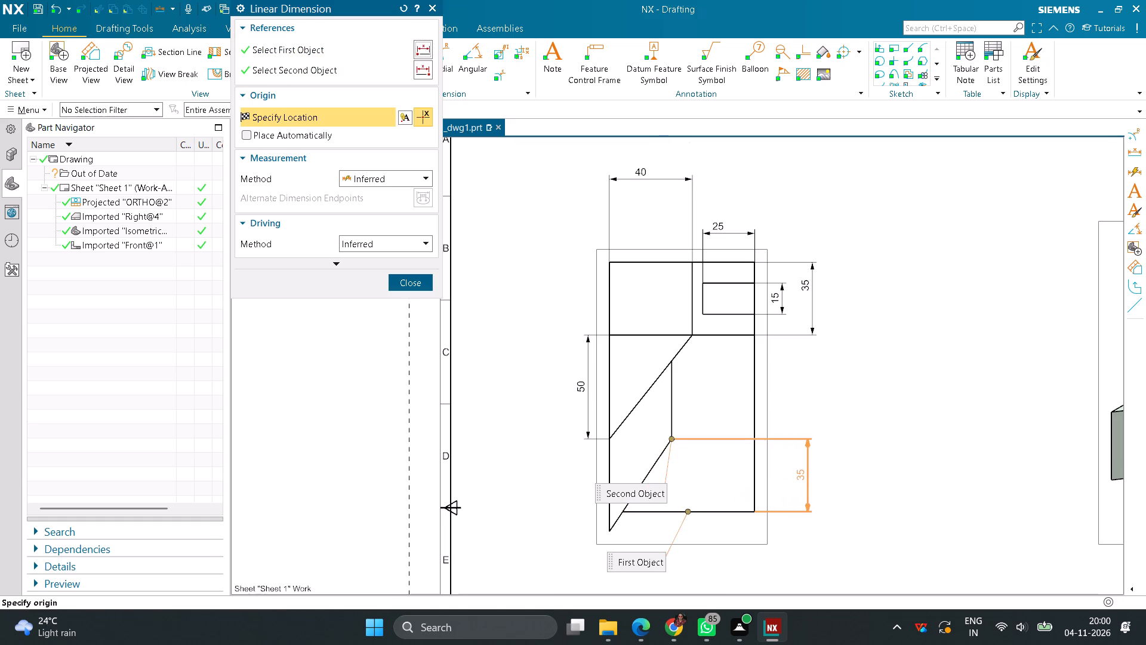
pyautogui.click(797, 477)
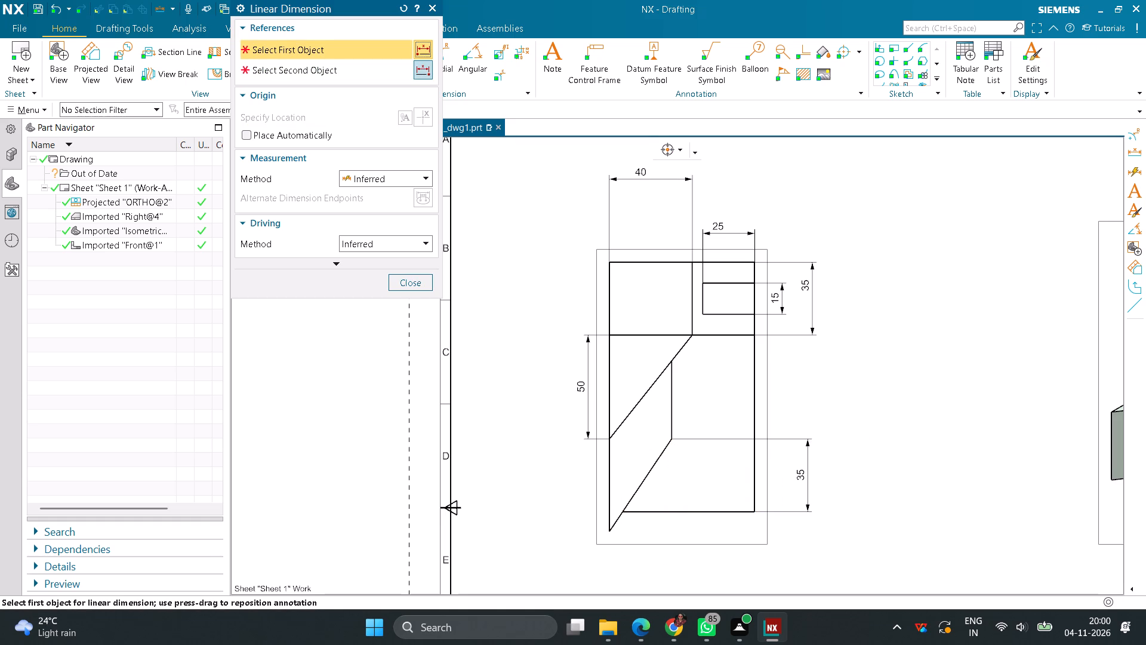
pyautogui.click(611, 532)
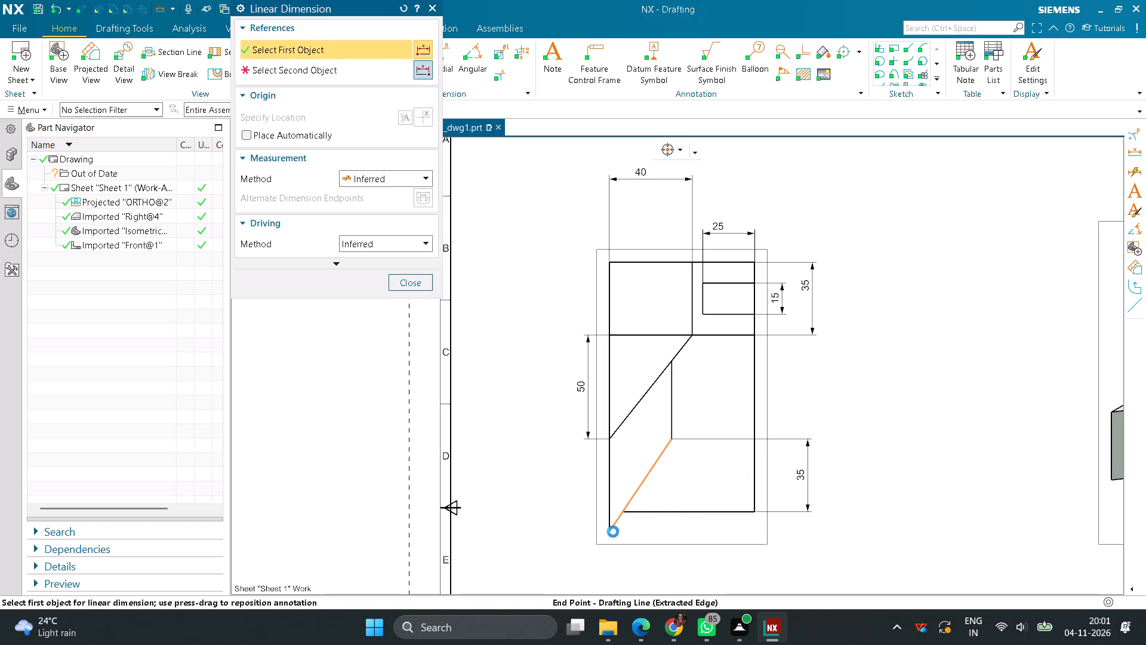
pyautogui.click(645, 513)
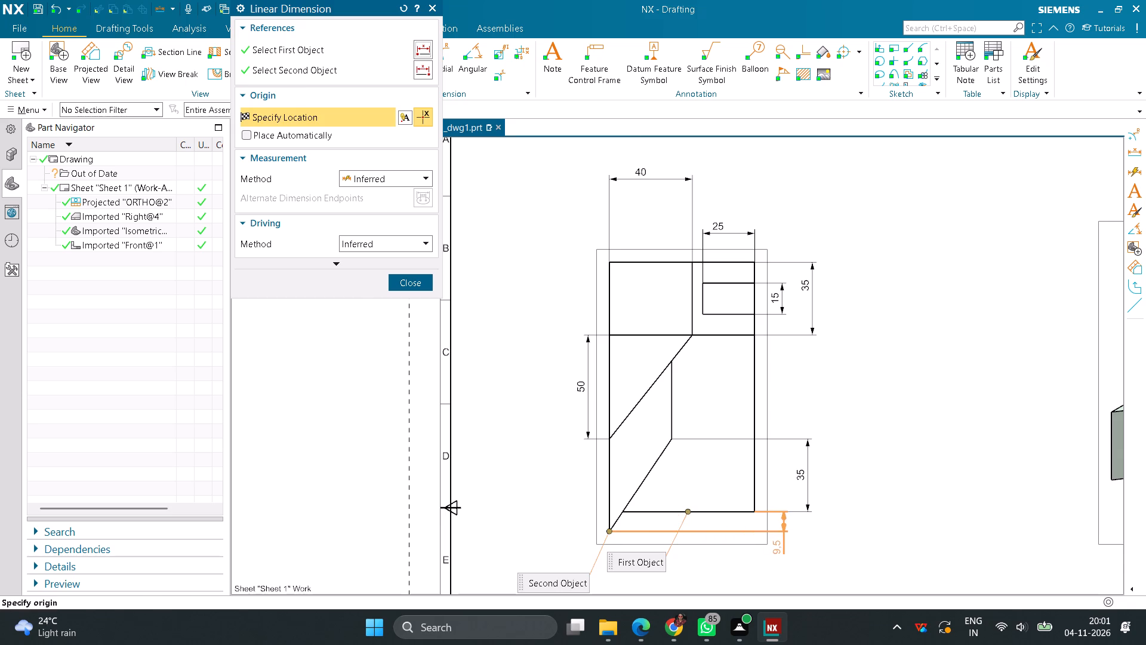
pyautogui.click(777, 548)
# Add a vertical dimension beside the top view's left edge, from its horizontal bottom edge to its top edge.
pyautogui.scroll(1, 805, 546)
pyautogui.moveTo(805, 546); pyautogui.dragTo(851, 473, button='middle')
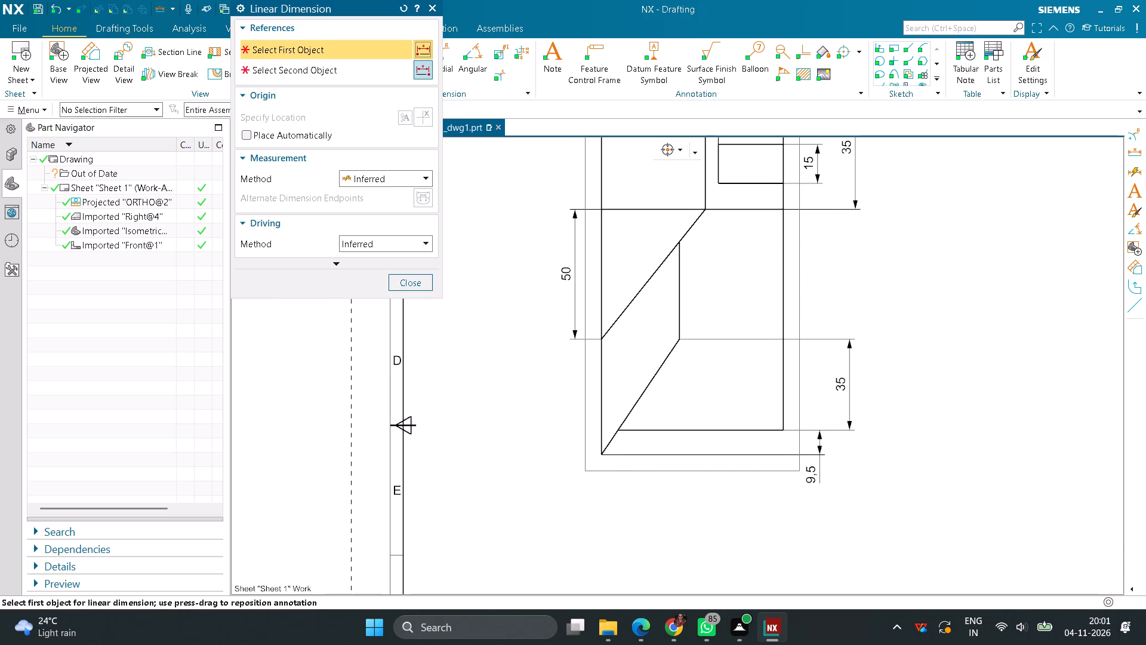
pyautogui.click(636, 428)
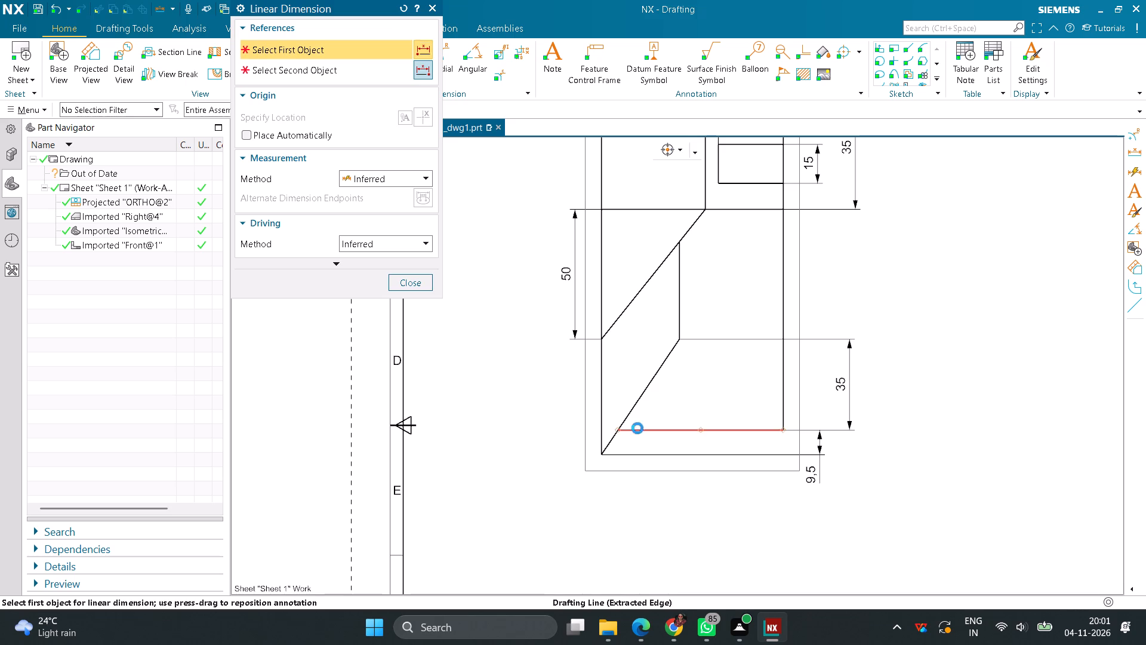
pyautogui.scroll(-5, 666, 359)
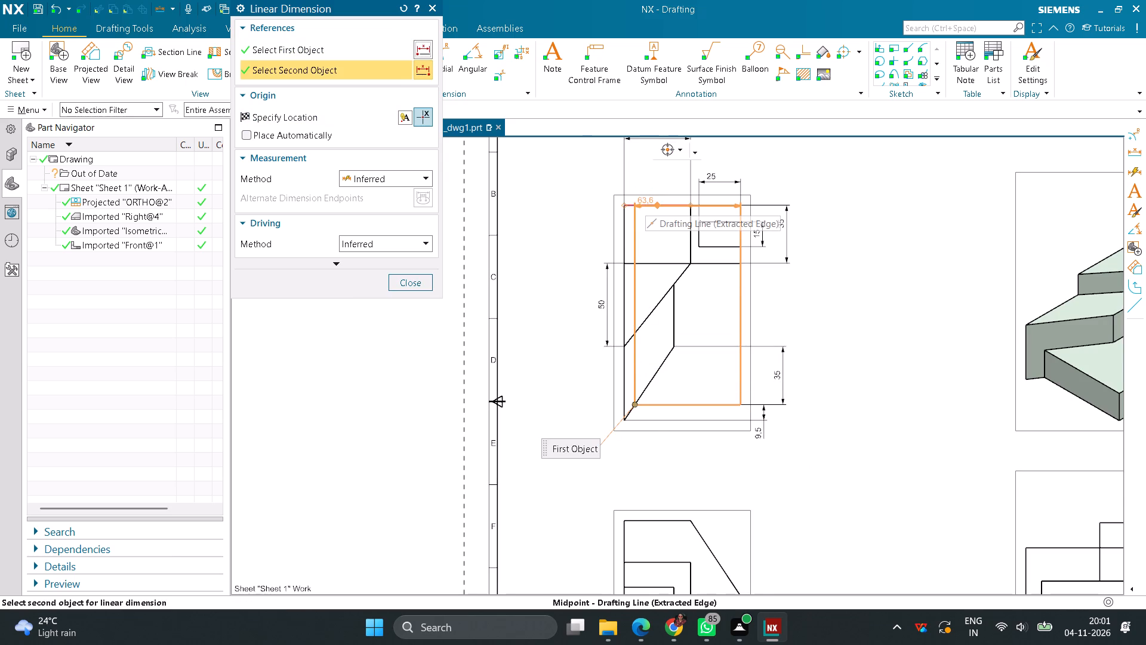
pyautogui.click(645, 200)
pyautogui.click(573, 301)
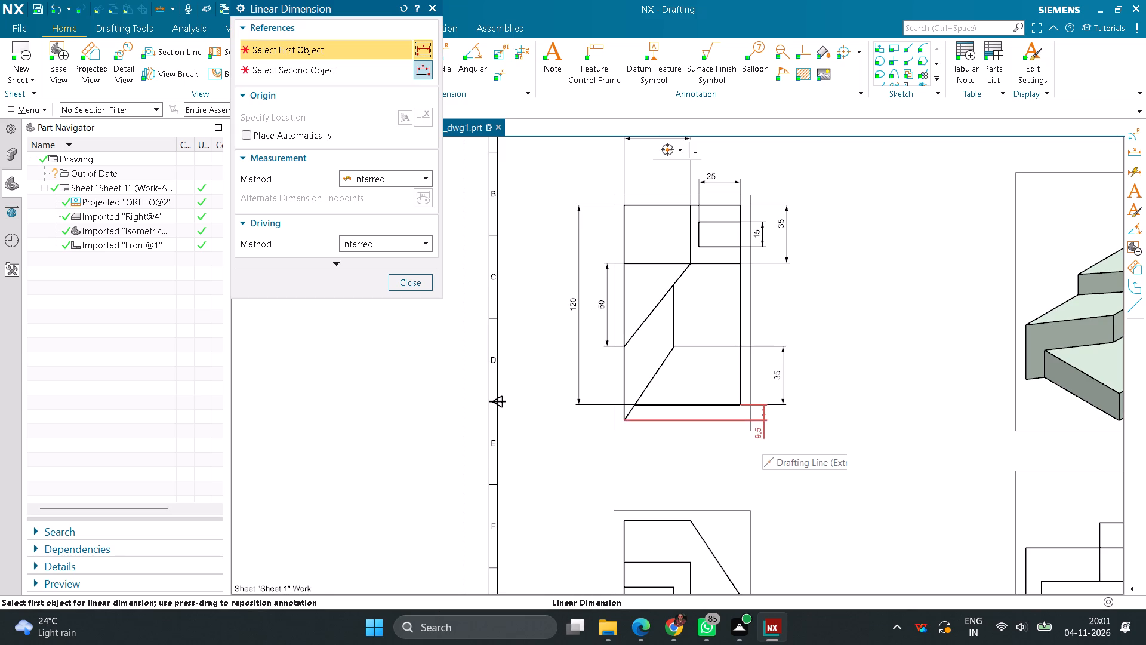
# Dimension the front view's top edge width above it and its overall height on its left side.
pyautogui.scroll(-2, 762, 441)
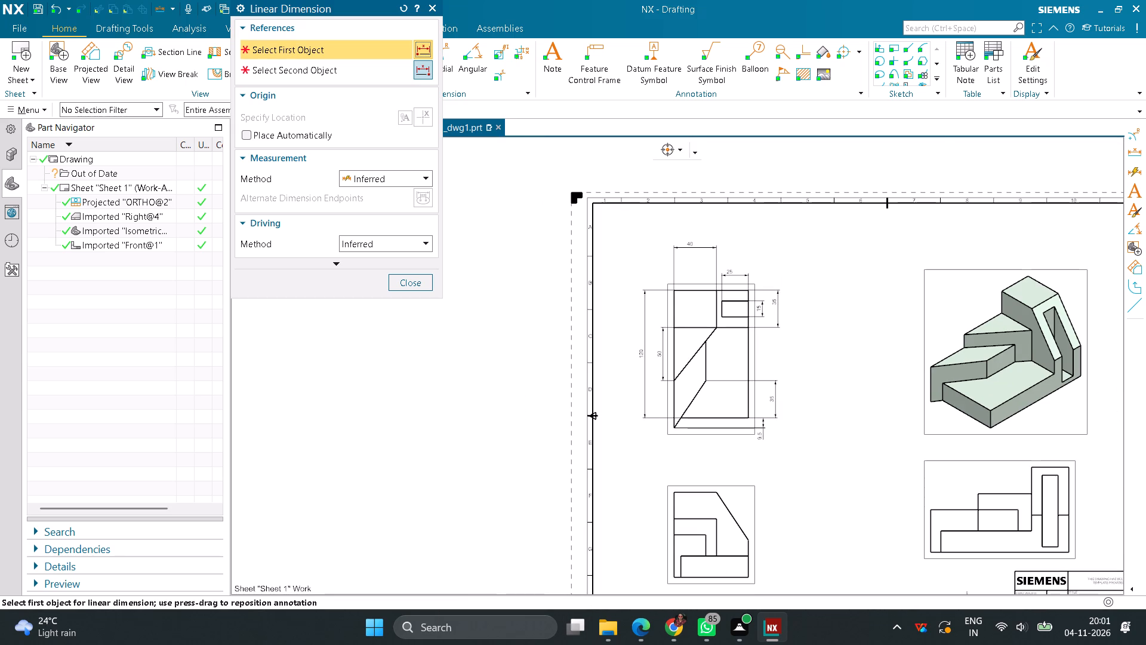
pyautogui.scroll(3, 667, 536)
pyautogui.moveTo(629, 524); pyautogui.dragTo(634, 419, button='middle')
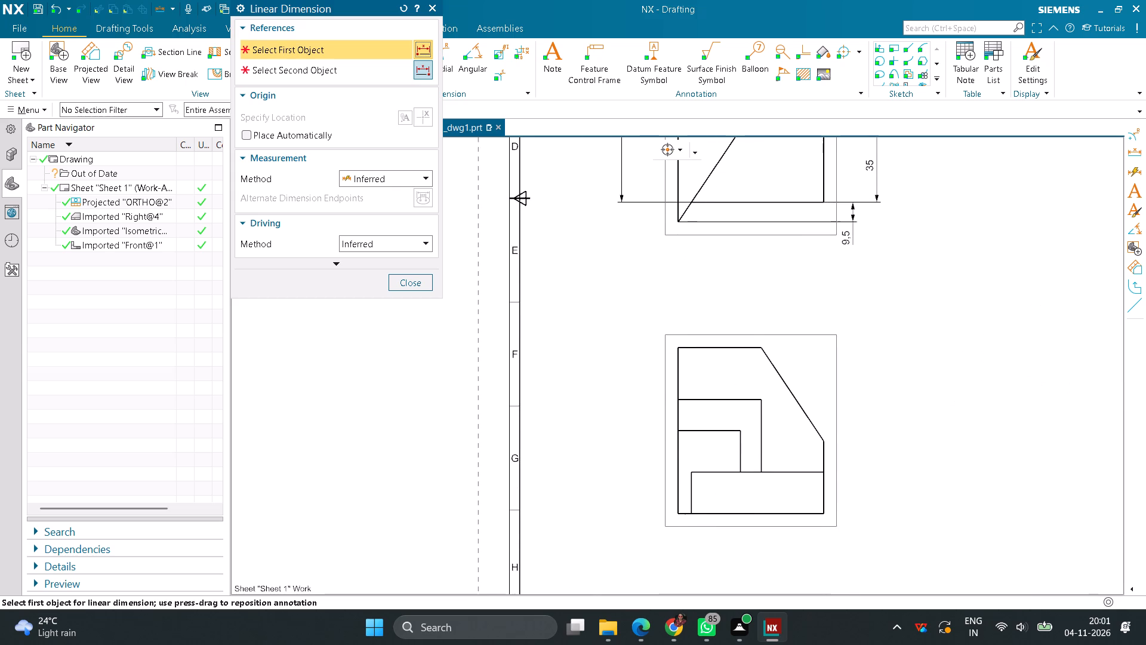
pyautogui.moveTo(634, 419); pyautogui.dragTo(633, 413, button='middle')
pyautogui.click(688, 339)
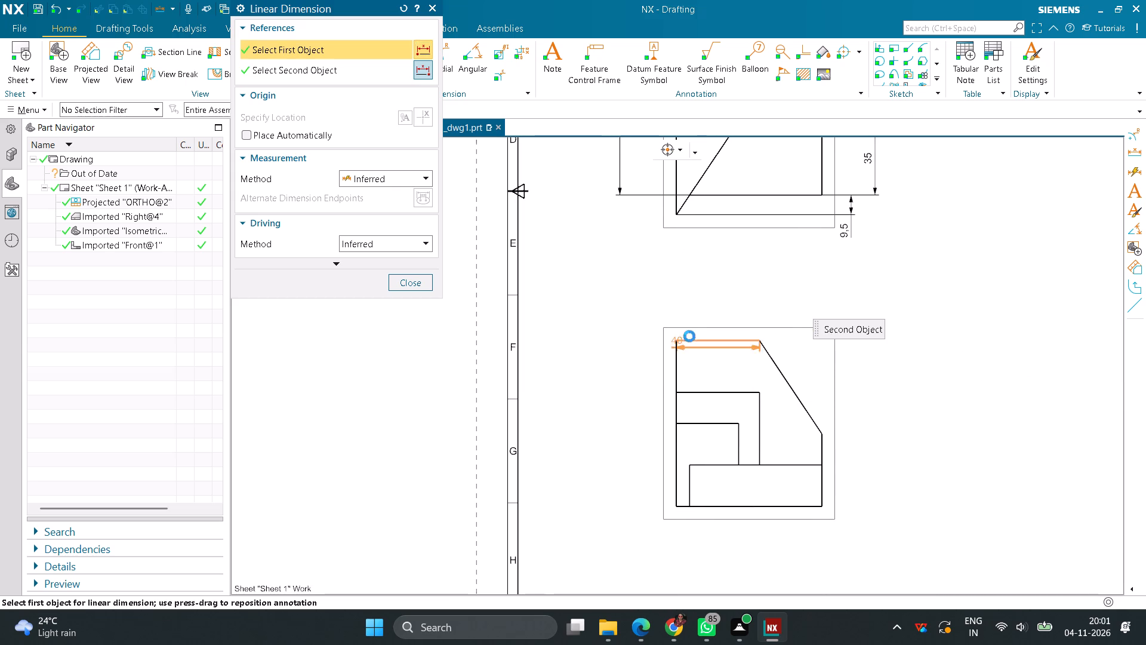
pyautogui.click(698, 302)
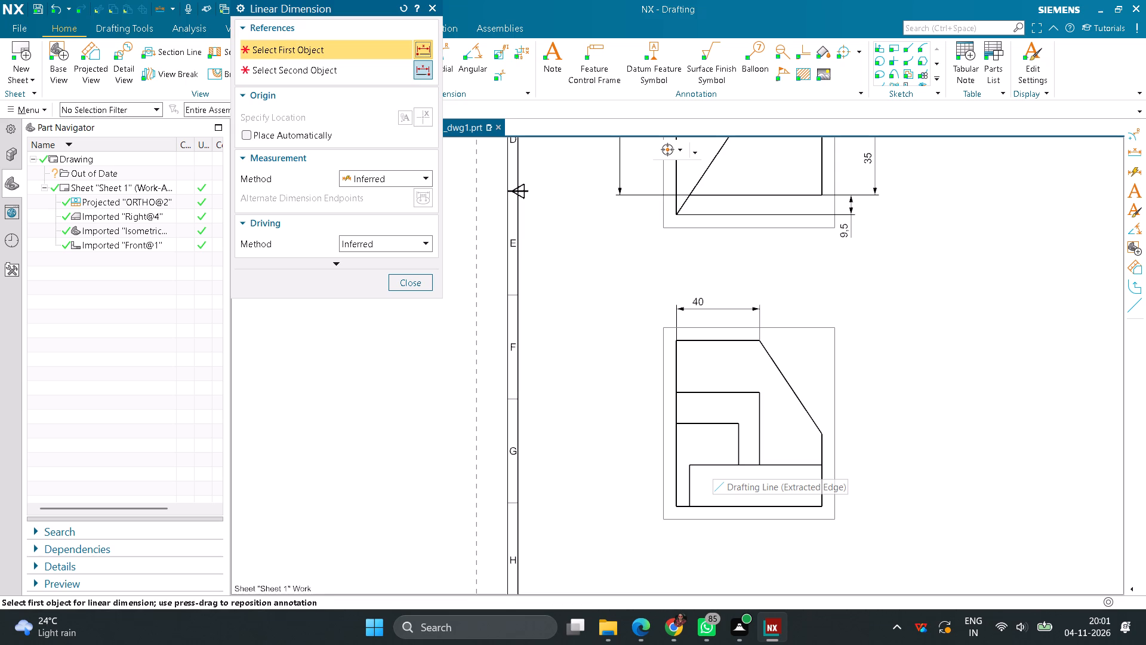
pyautogui.click(674, 339)
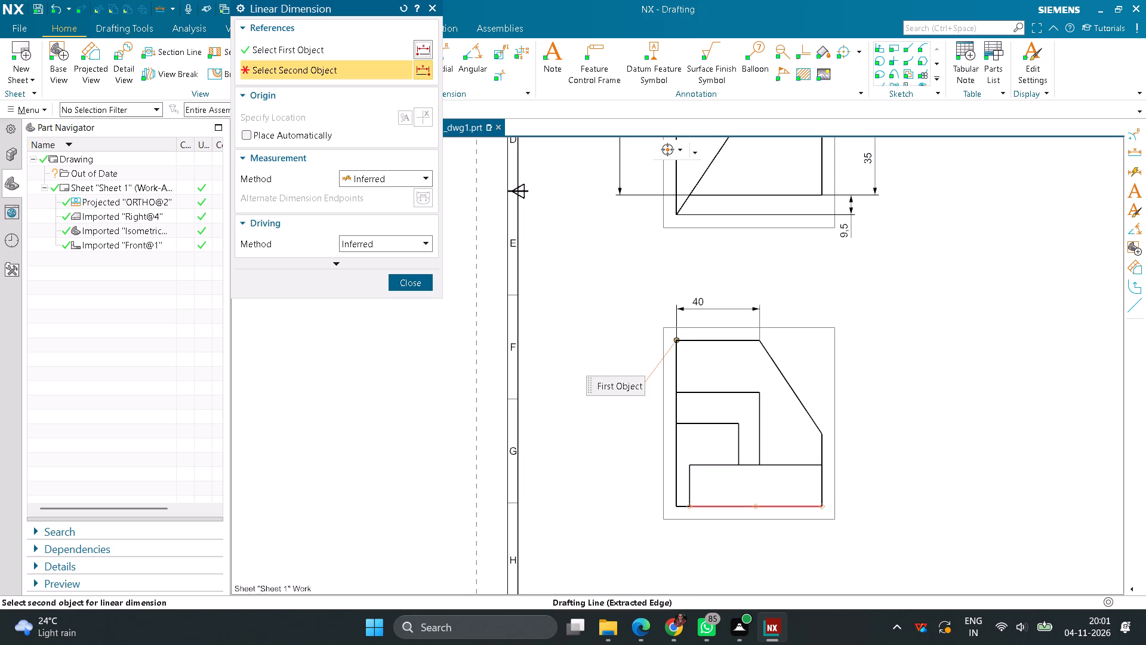
pyautogui.click(709, 502)
pyautogui.click(609, 452)
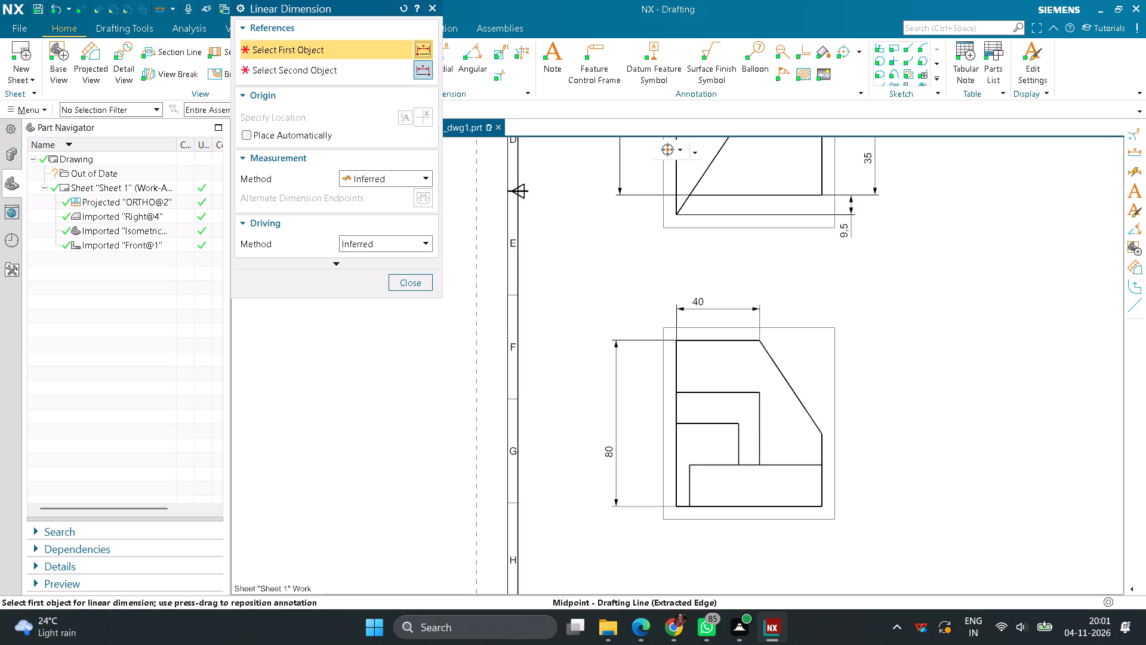
# Dimension the front view's left edge vertically between the two stepped horizontal lines, and from the upper one to the top.
pyautogui.scroll(4, 675, 404)
pyautogui.click(680, 394)
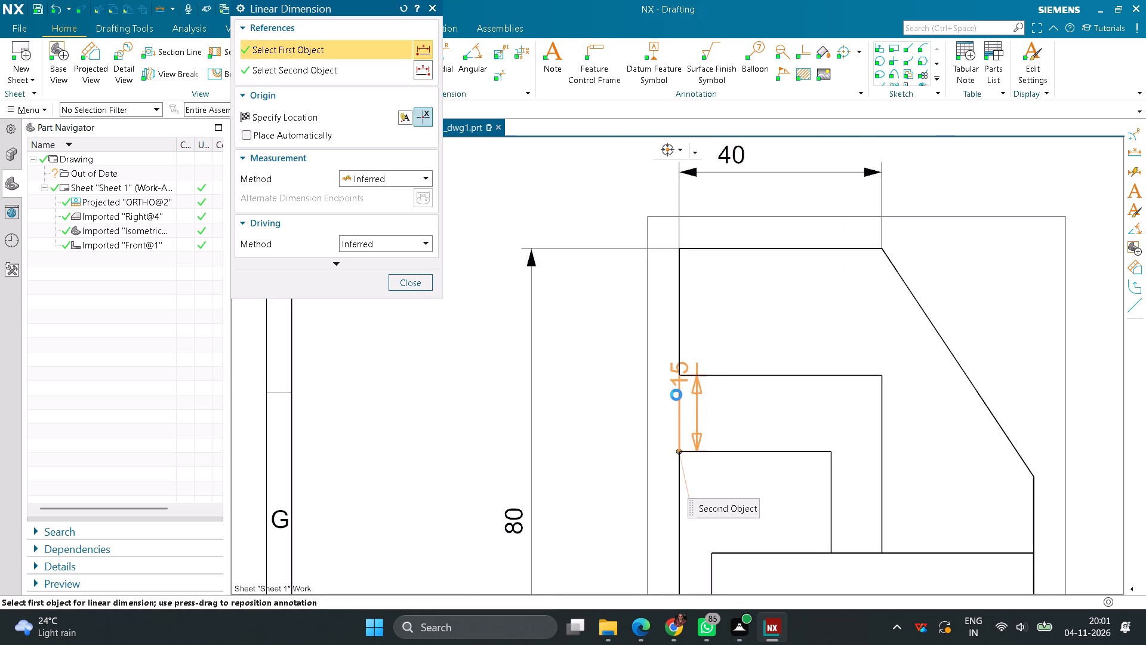
pyautogui.click(618, 430)
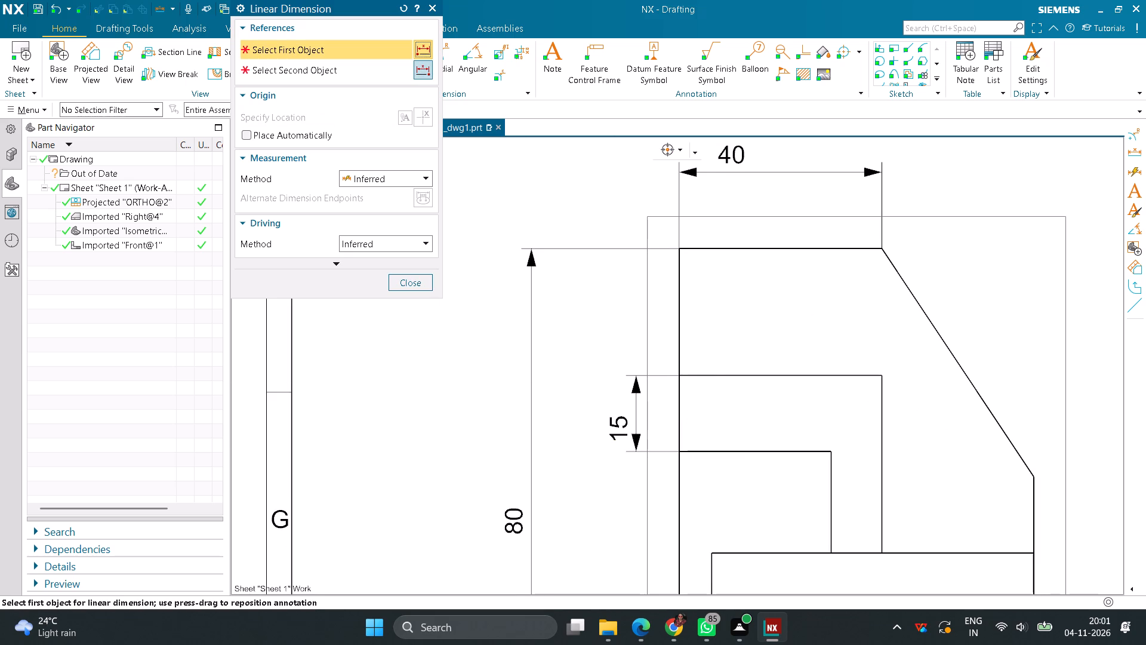
pyautogui.click(678, 274)
pyautogui.moveTo(600, 304); pyautogui.dragTo(606, 304)
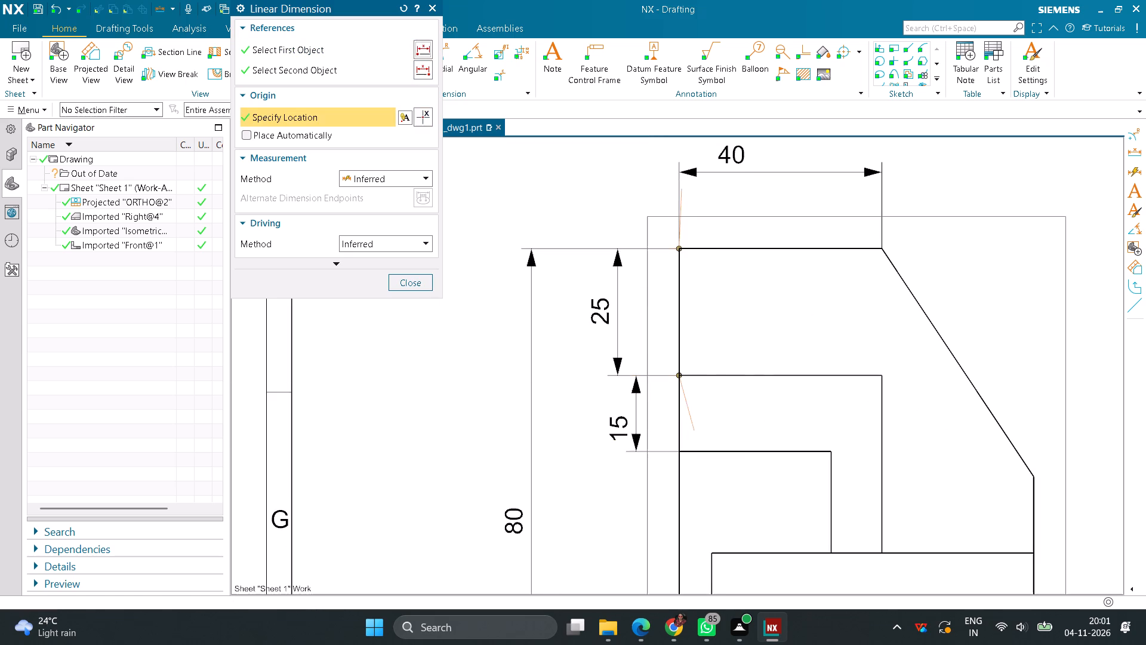
# Add a linear dimension below the front view for its overall width.
pyautogui.scroll(-4, 824, 365)
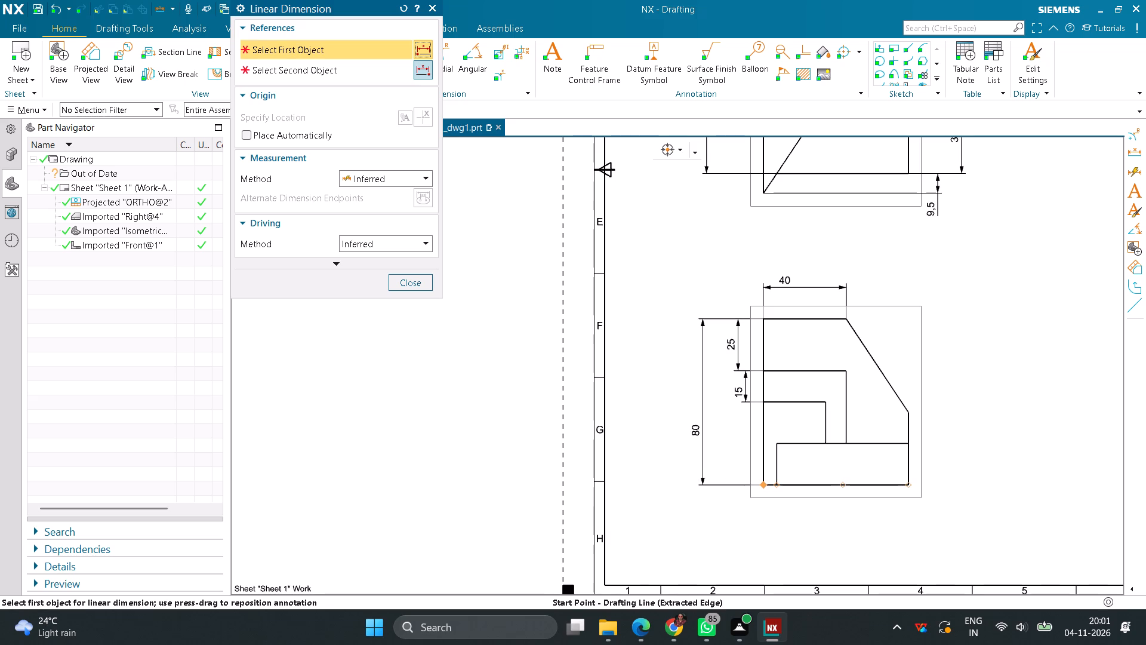
pyautogui.click(763, 486)
pyautogui.click(910, 486)
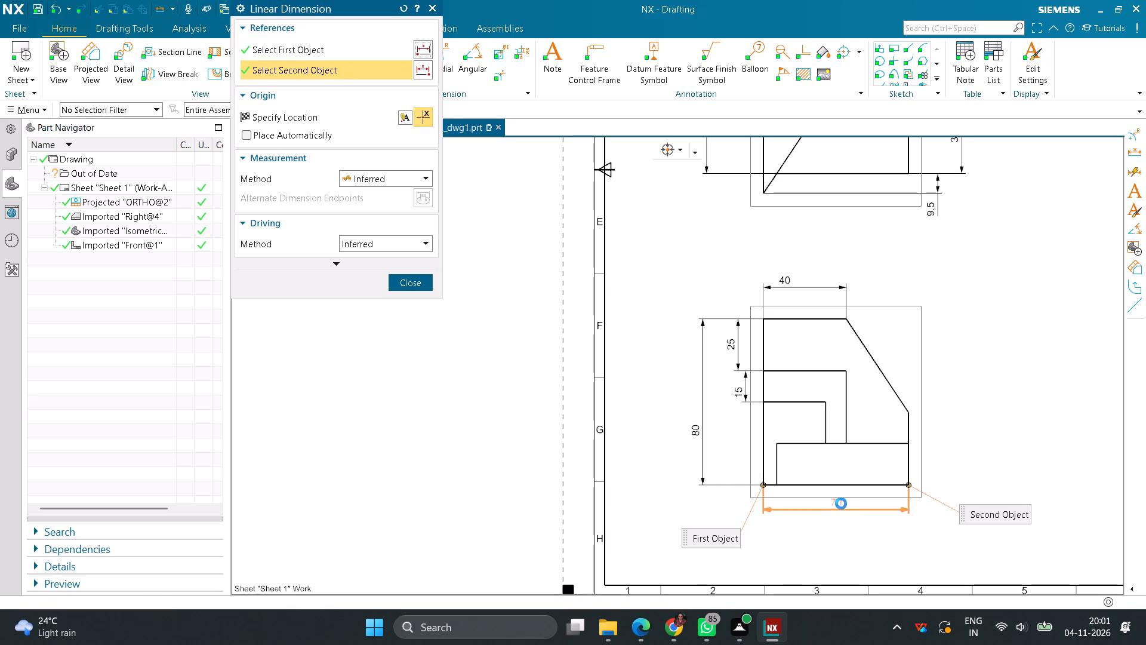
pyautogui.click(831, 518)
# Dimension the front view's right side vertically: the bottom rectangle's height, and from the base to the slanted edge's lower end.
pyautogui.scroll(2, 963, 471)
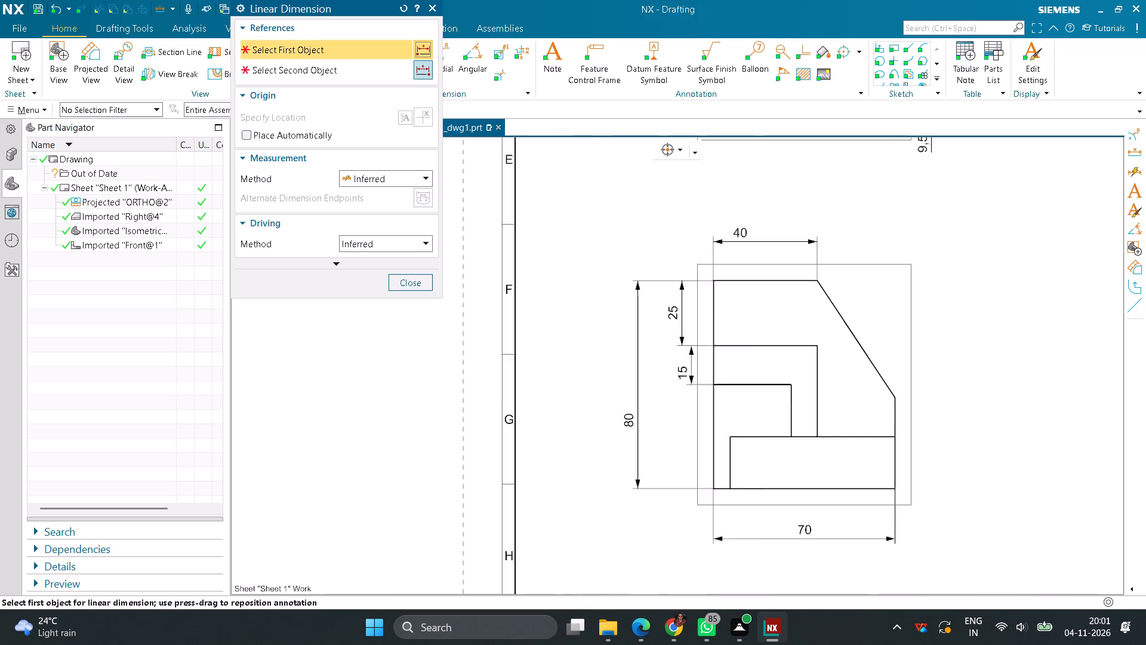
pyautogui.click(880, 438)
pyautogui.click(911, 468)
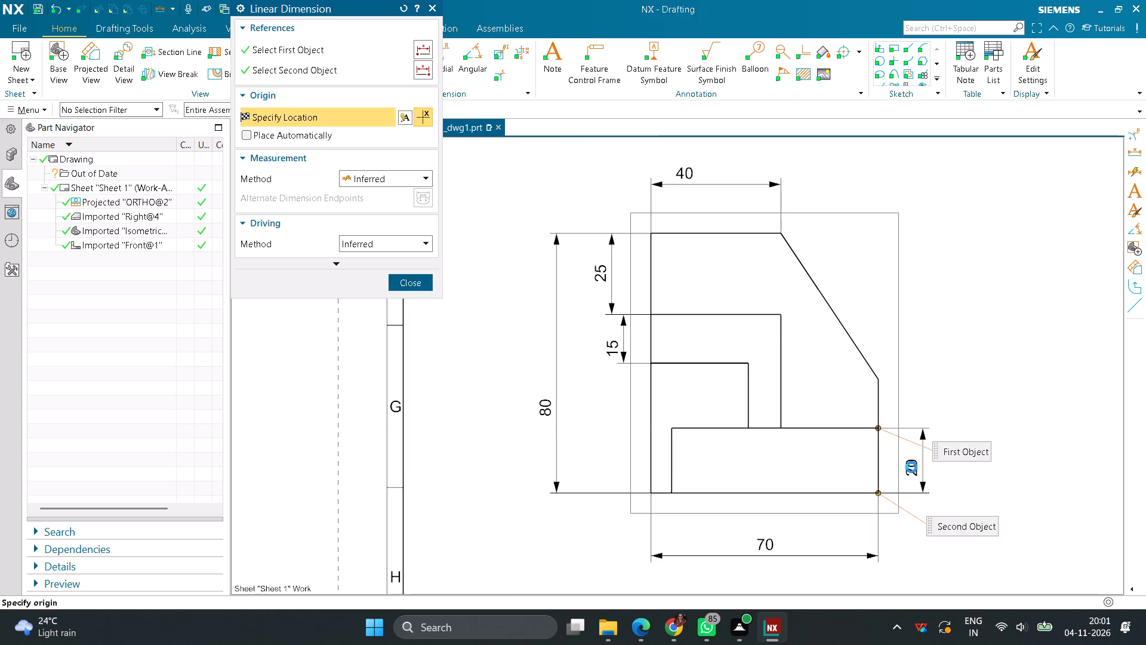
pyautogui.click(879, 377)
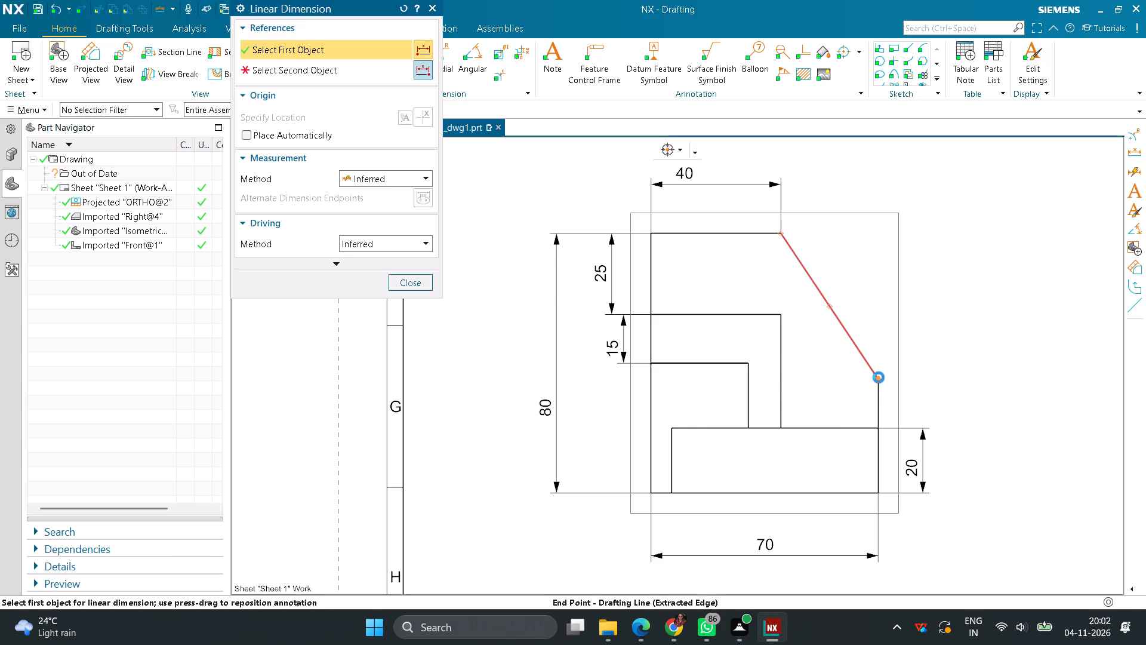
pyautogui.click(861, 487)
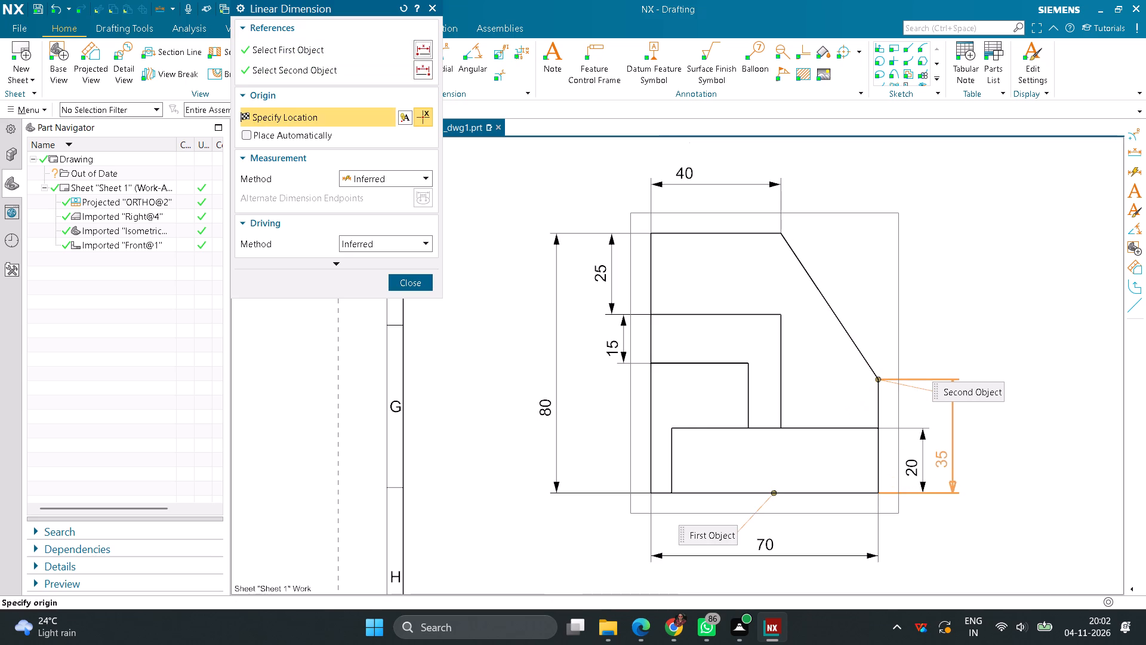
pyautogui.click(942, 458)
# Dimension the vertical gap between the narrow rectangle's bottom edge and the base edge in the side view, and finish dimensioning.
pyautogui.scroll(-5, 965, 471)
pyautogui.moveTo(1008, 480); pyautogui.dragTo(646, 444, button='middle')
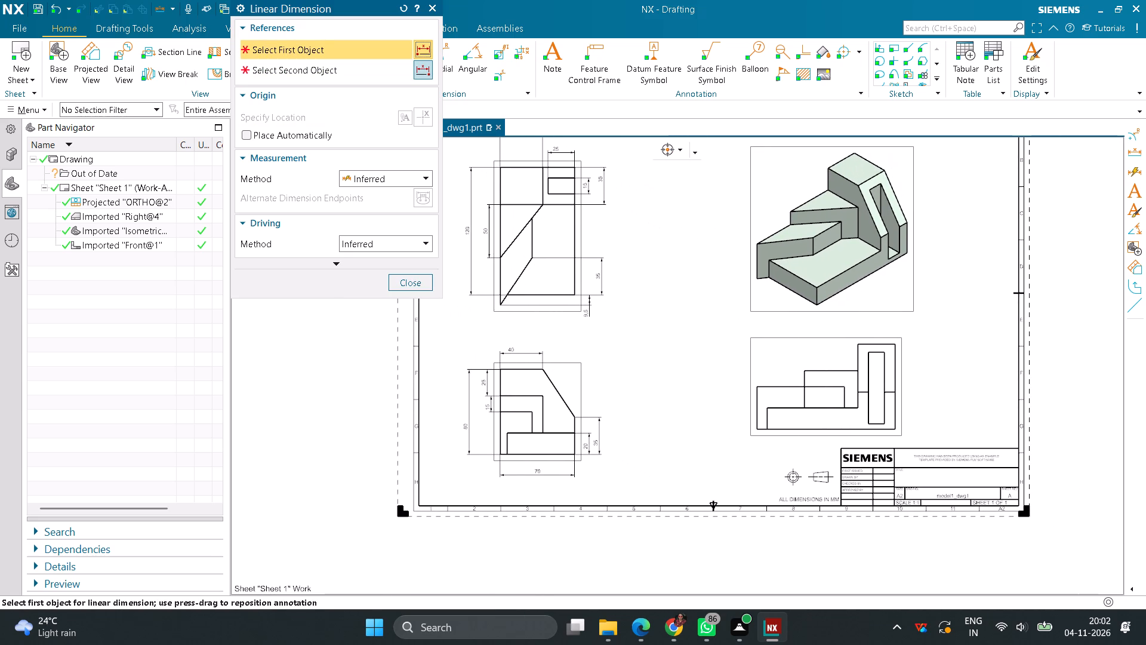
pyautogui.scroll(7, 913, 455)
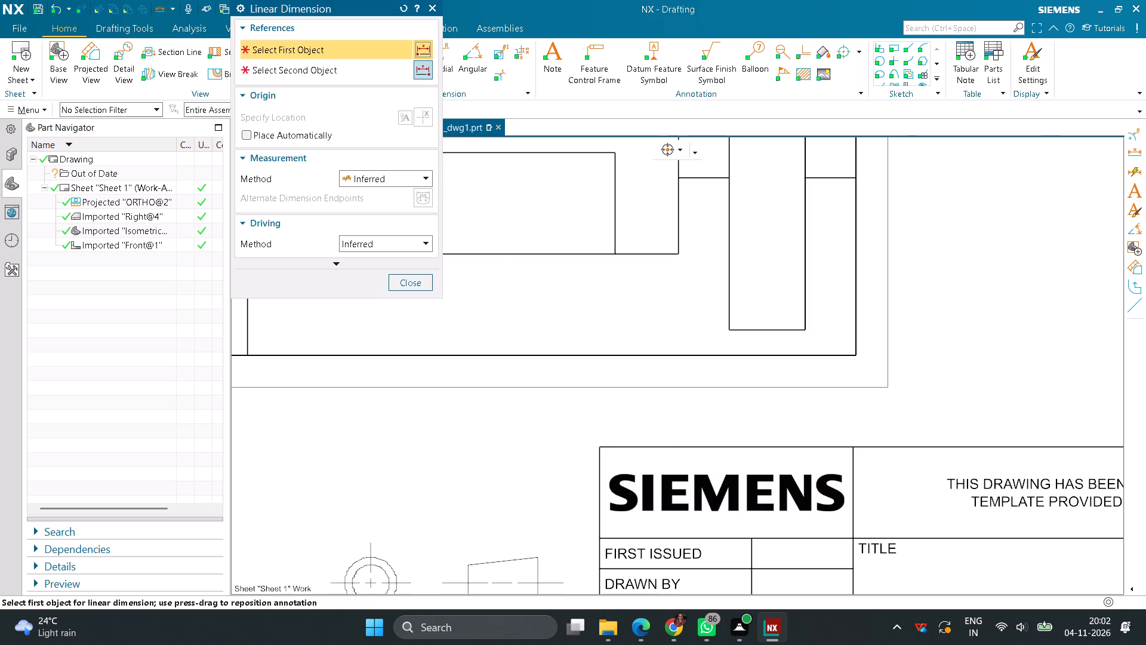
pyautogui.click(787, 335)
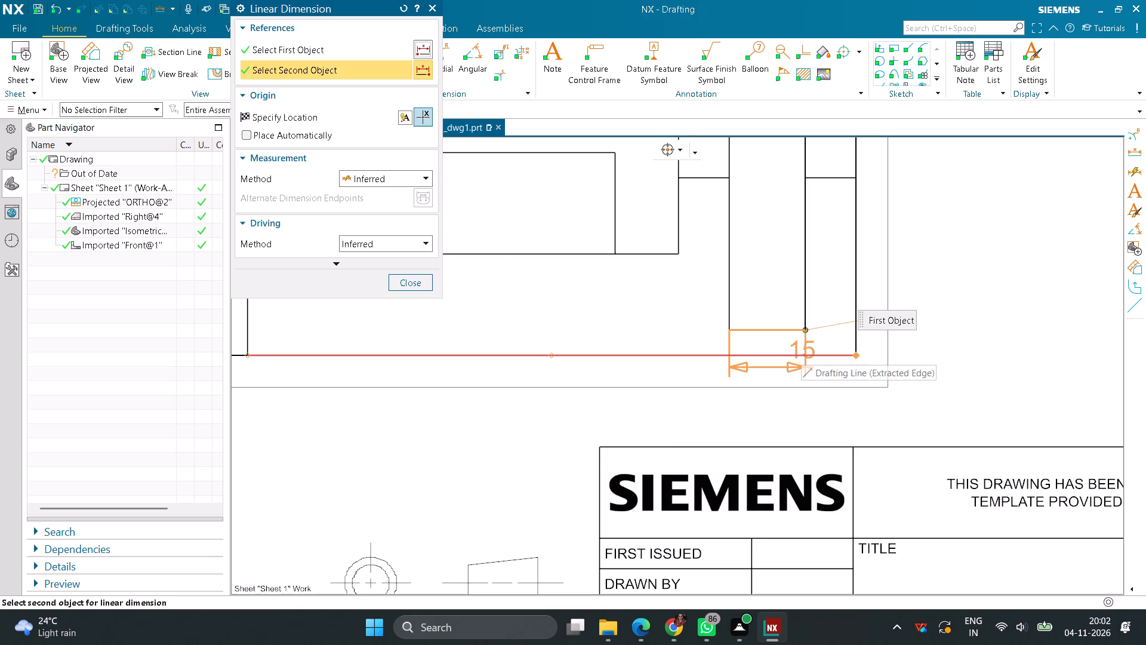
pyautogui.click(814, 354)
pyautogui.click(939, 378)
pyautogui.scroll(-7, 957, 408)
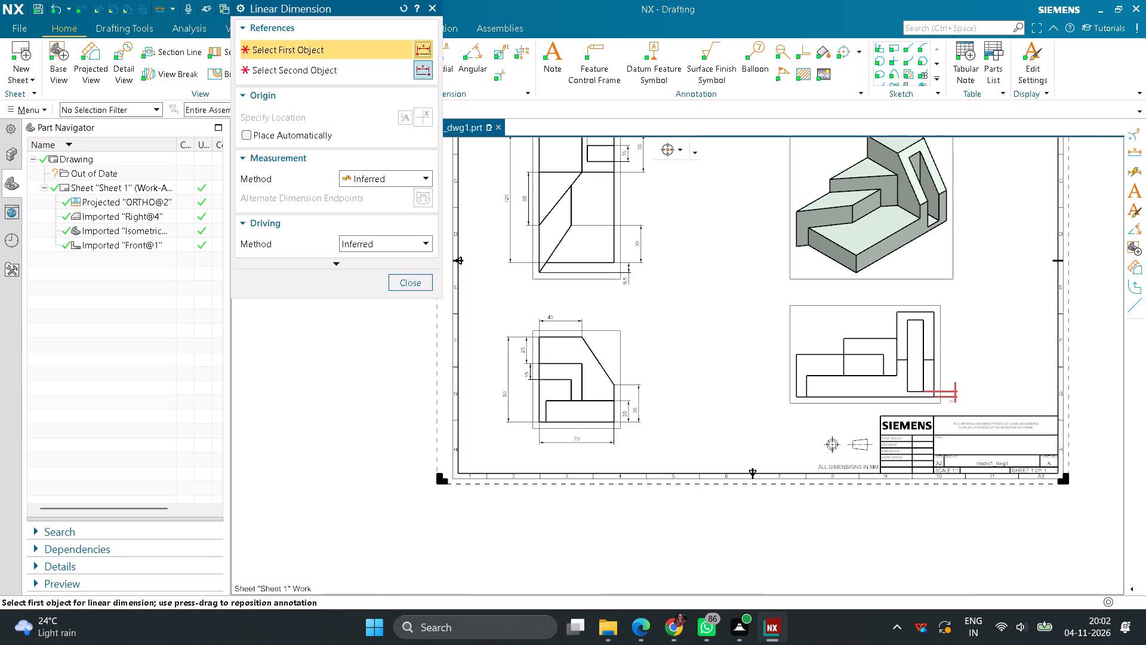
pyautogui.click(429, 286)
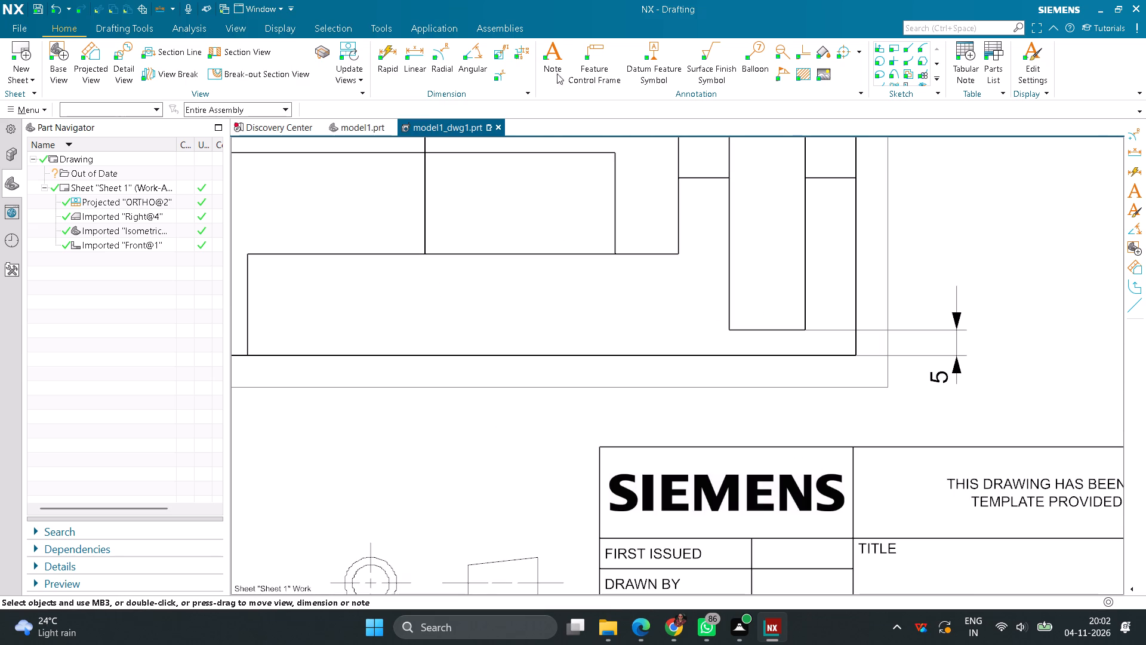
# Add the note ISOMETRIC below the isometric view.
pyautogui.click(557, 63)
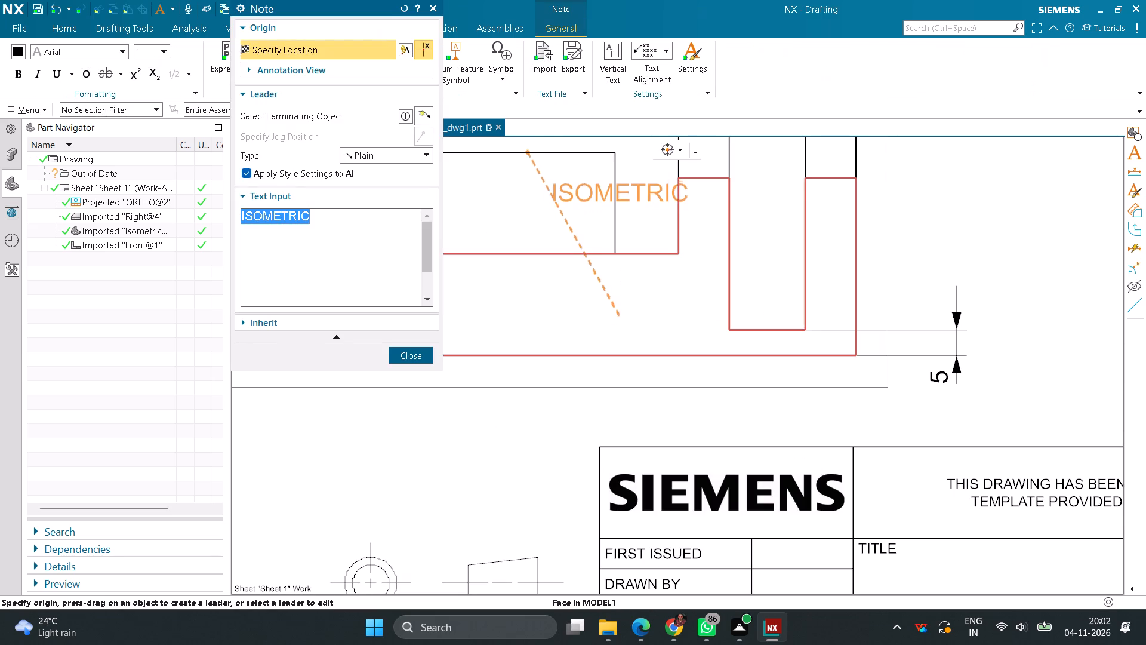
pyautogui.scroll(-9, 645, 375)
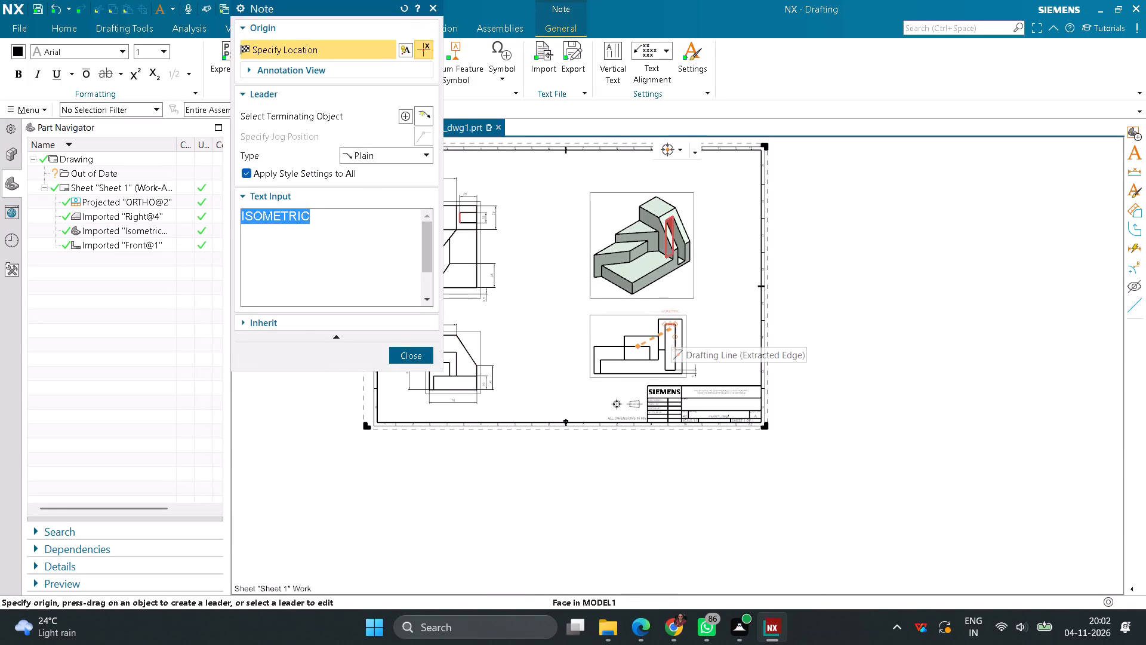
pyautogui.click(652, 322)
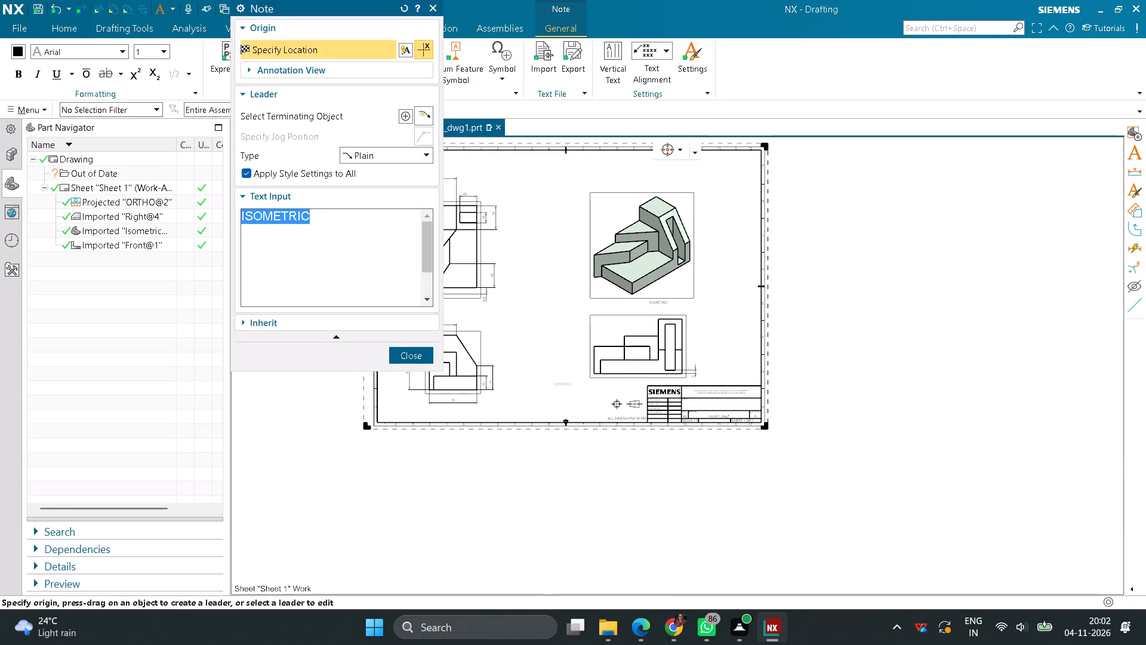
# Place the note FRONT below the front view's overall width dimension.
pyautogui.moveTo(553, 411); pyautogui.dragTo(722, 375, button='middle')
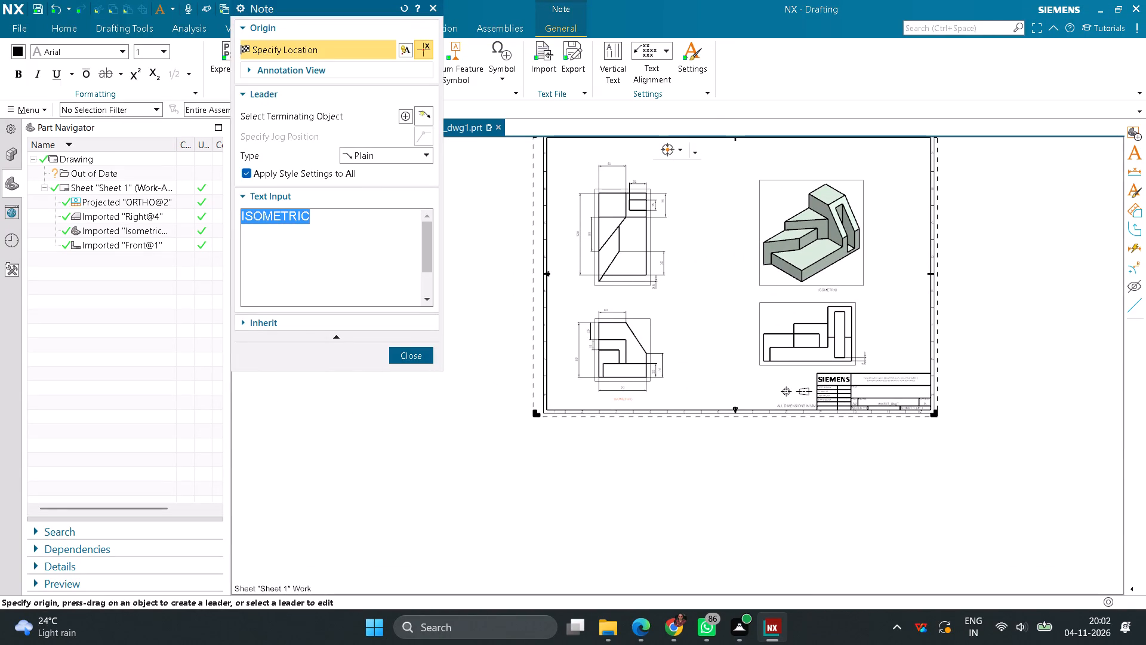
pyautogui.write('FRONT')
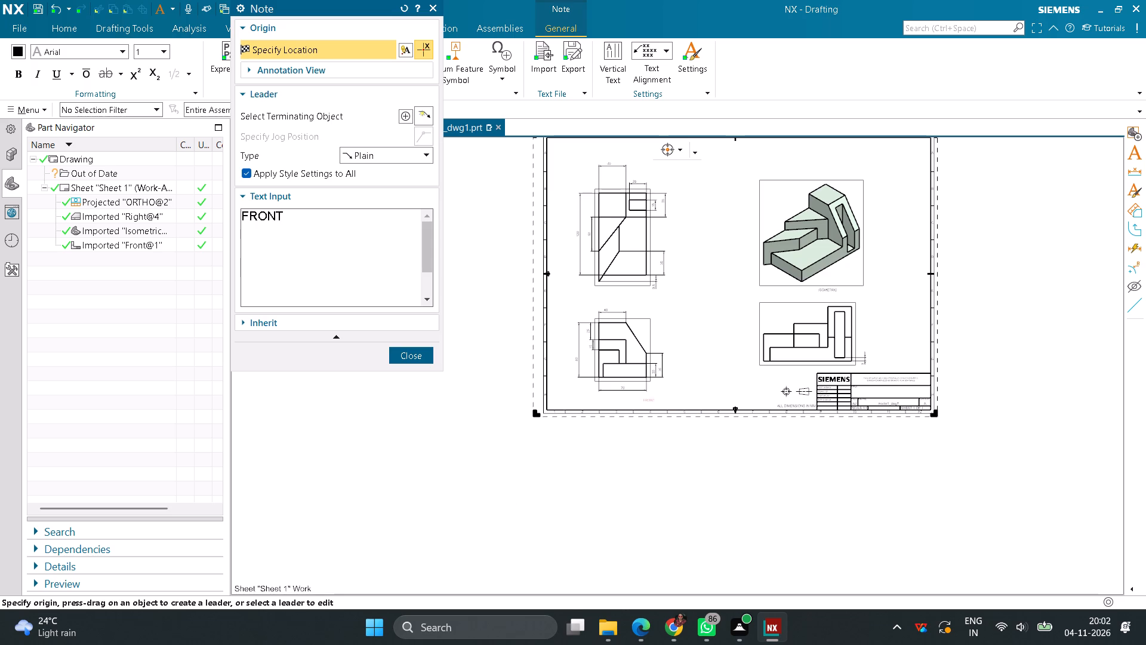
pyautogui.scroll(7, 620, 423)
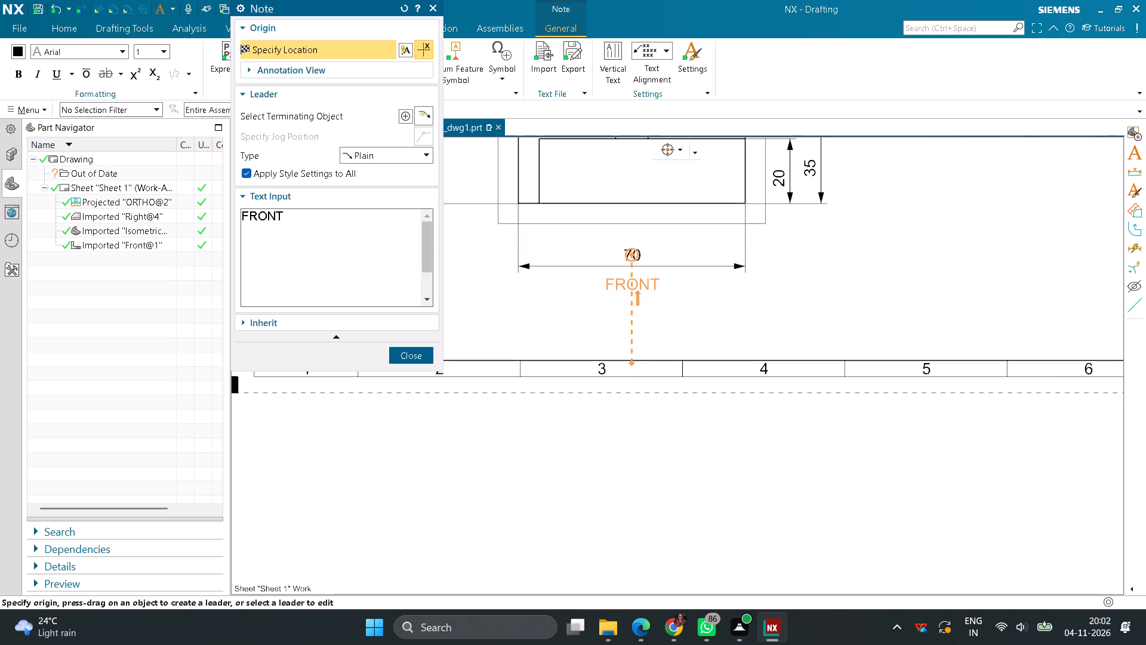
pyautogui.click(619, 370)
# Place the note TOP below the top view.
pyautogui.moveTo(701, 329); pyautogui.dragTo(711, 614, button='middle')
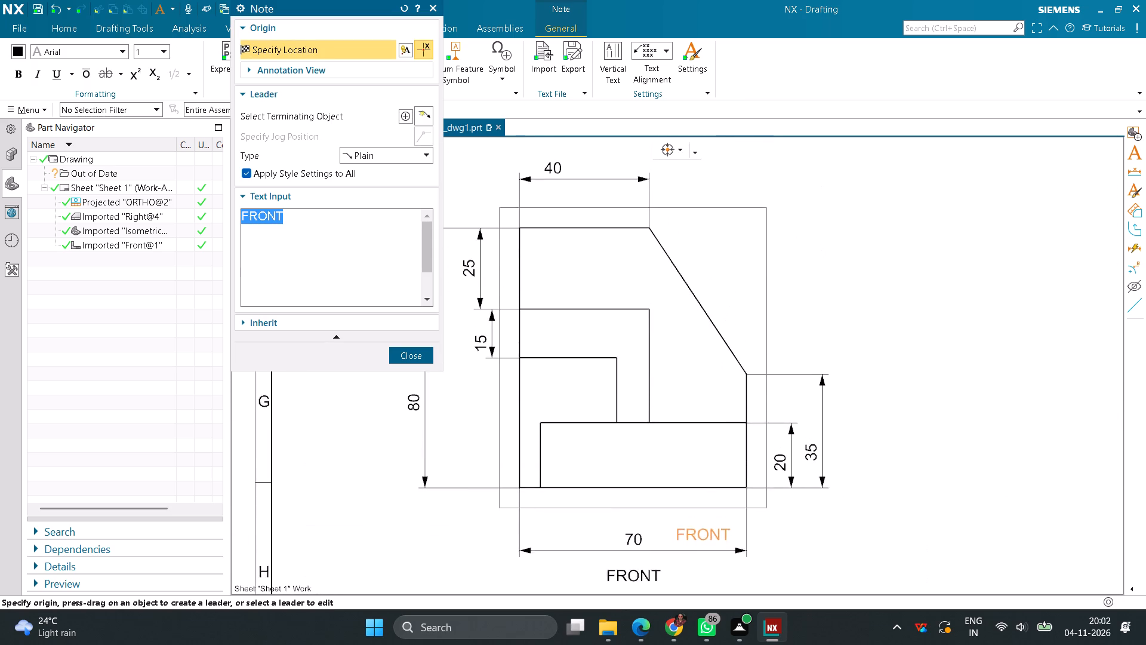
pyautogui.moveTo(711, 614); pyautogui.dragTo(710, 636, button='middle')
pyautogui.scroll(-3, 707, 475)
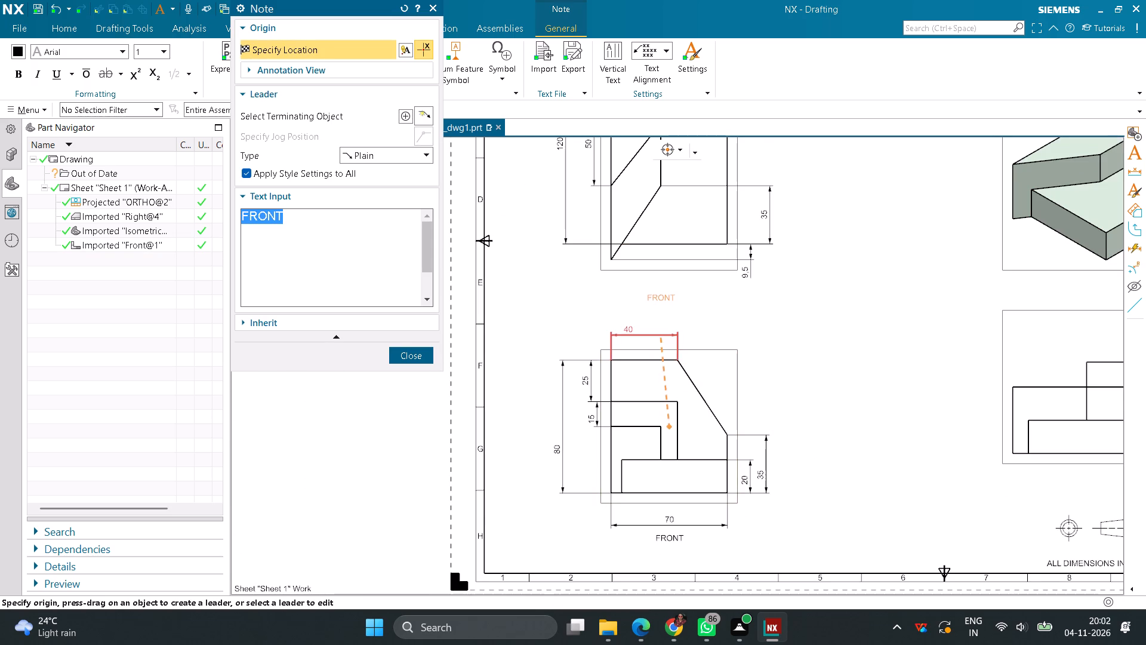
pyautogui.write('TOP')
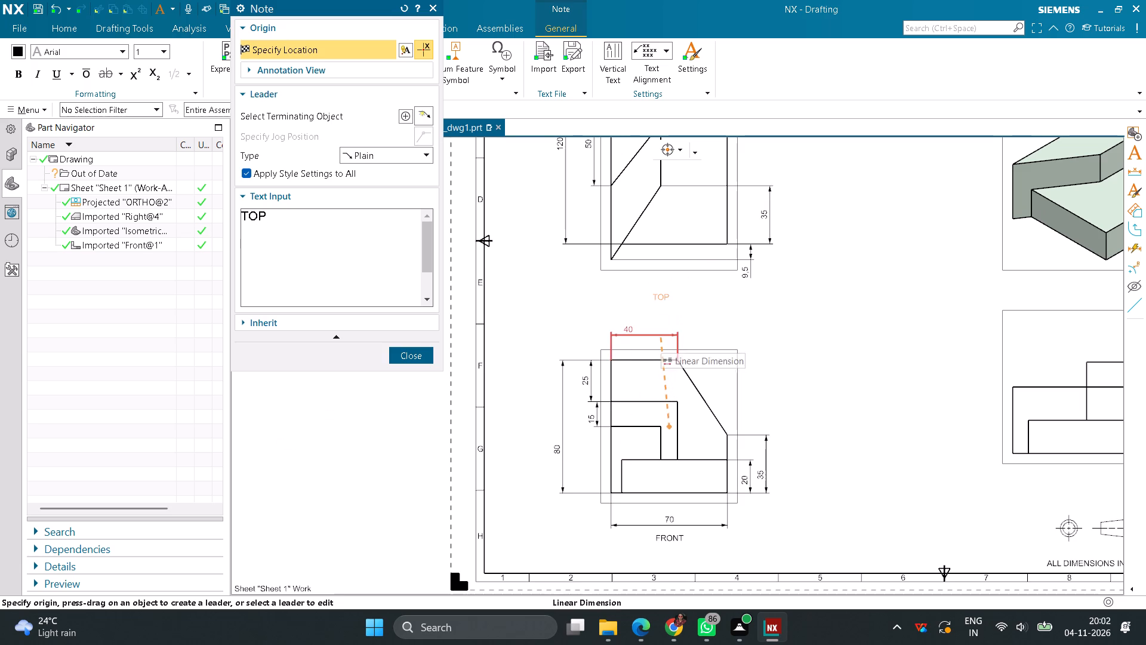
pyautogui.click(661, 337)
# Place the note RIGHT below the right view, above the projection symbol.
pyautogui.moveTo(873, 404); pyautogui.dragTo(723, 378, button='middle')
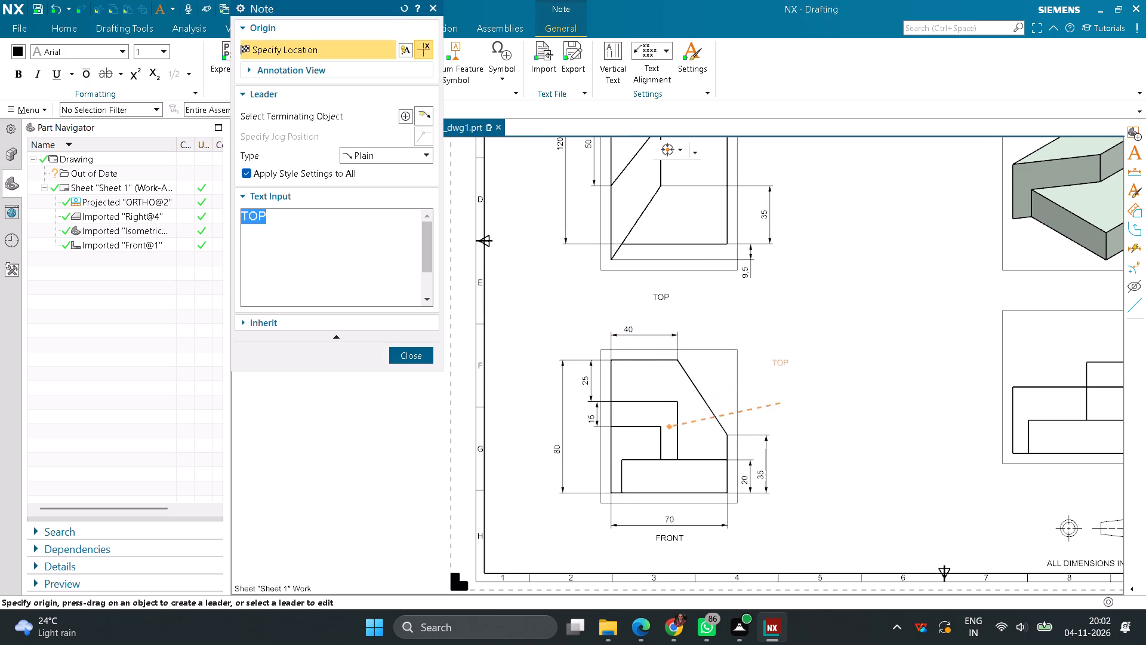
pyautogui.moveTo(1119, 435); pyautogui.dragTo(760, 299, button='middle')
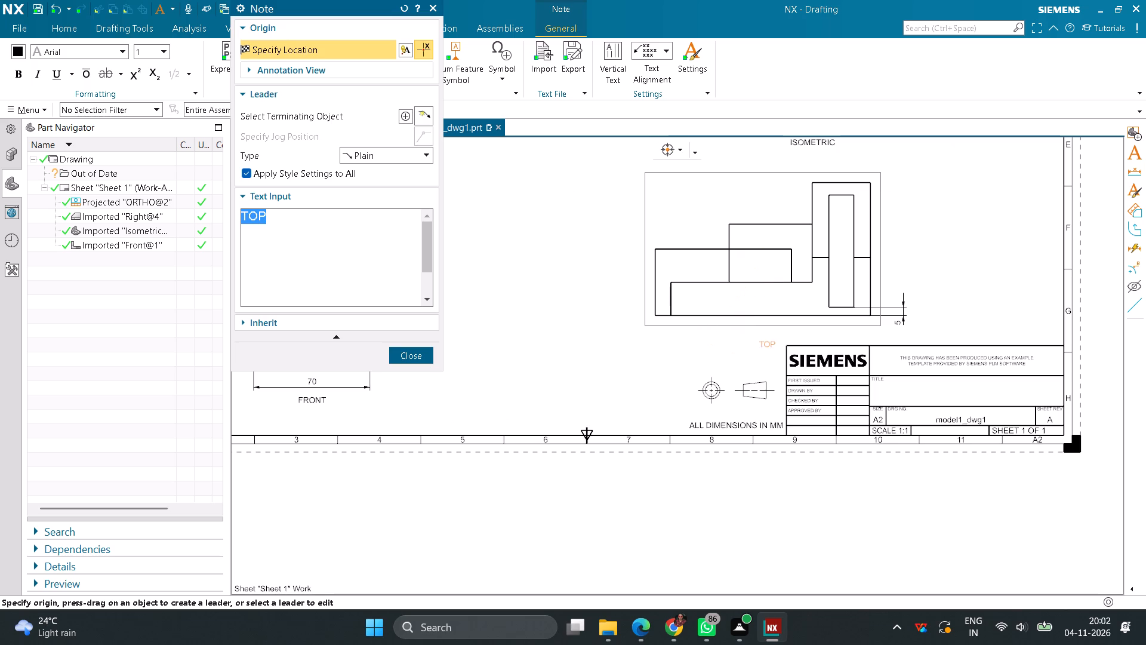
pyautogui.write('RIGHT')
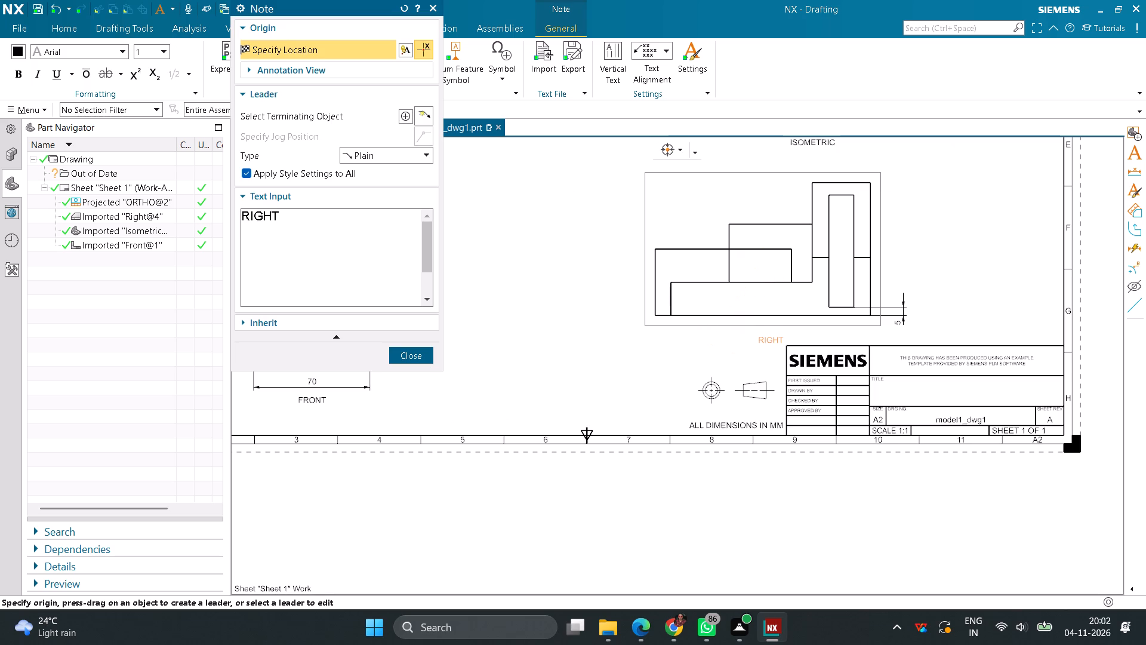
pyautogui.click(740, 382)
# Place the note PART MODEL near the top centre of the sheet and finish adding notes.
pyautogui.scroll(-3, 735, 374)
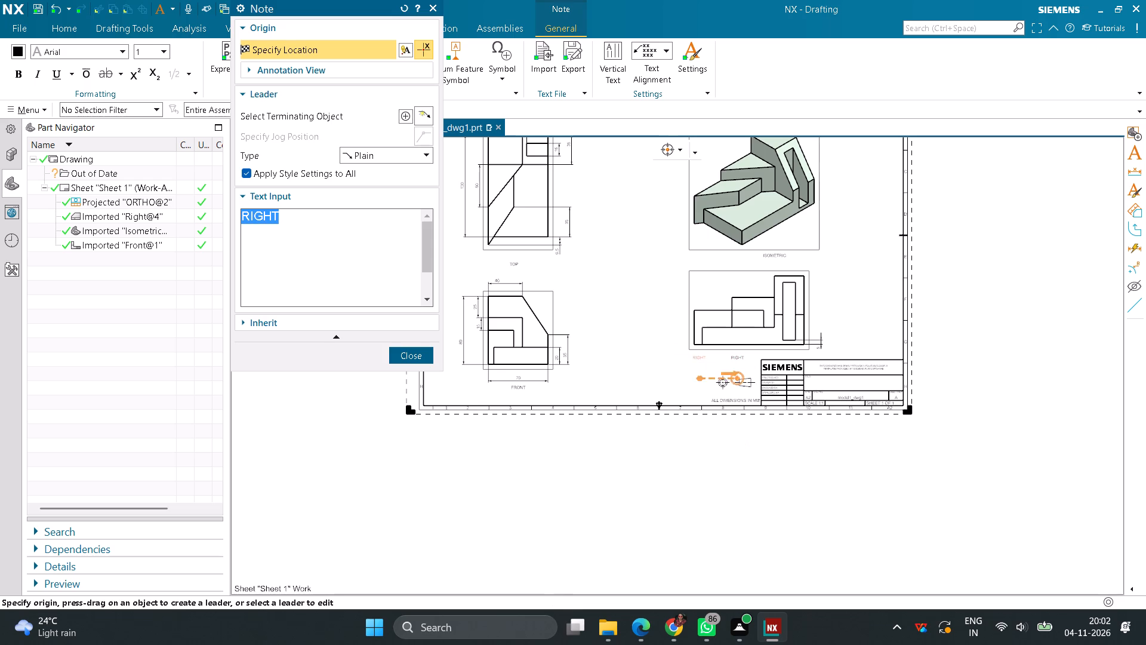
pyautogui.moveTo(624, 272); pyautogui.dragTo(691, 468, button='middle')
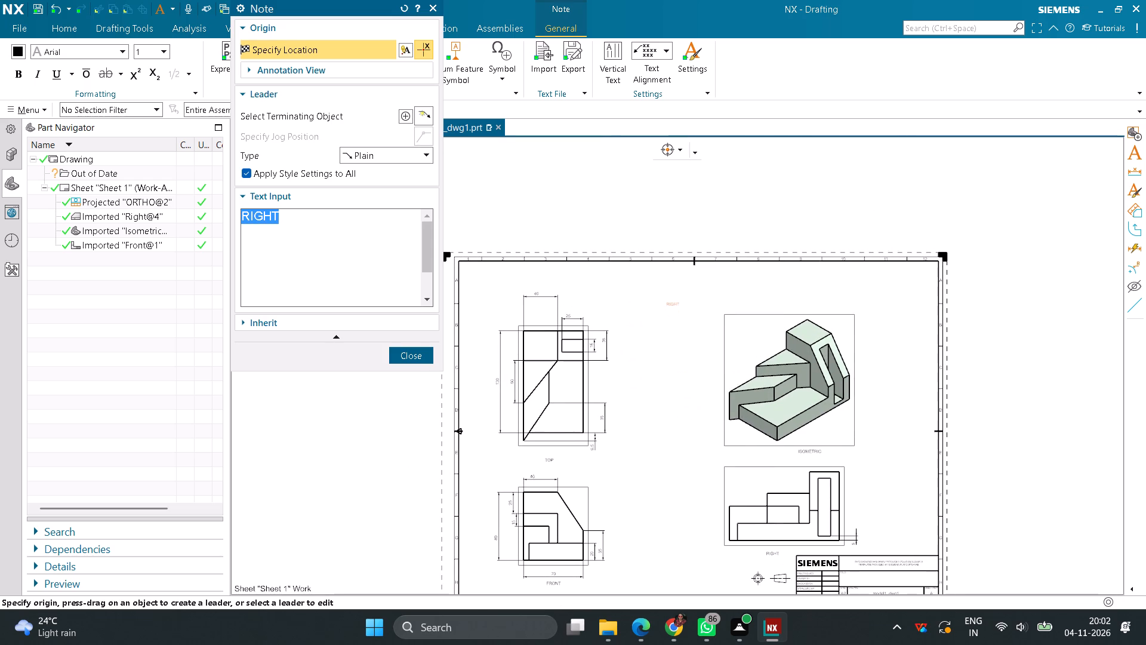
pyautogui.write('PART MODEL')
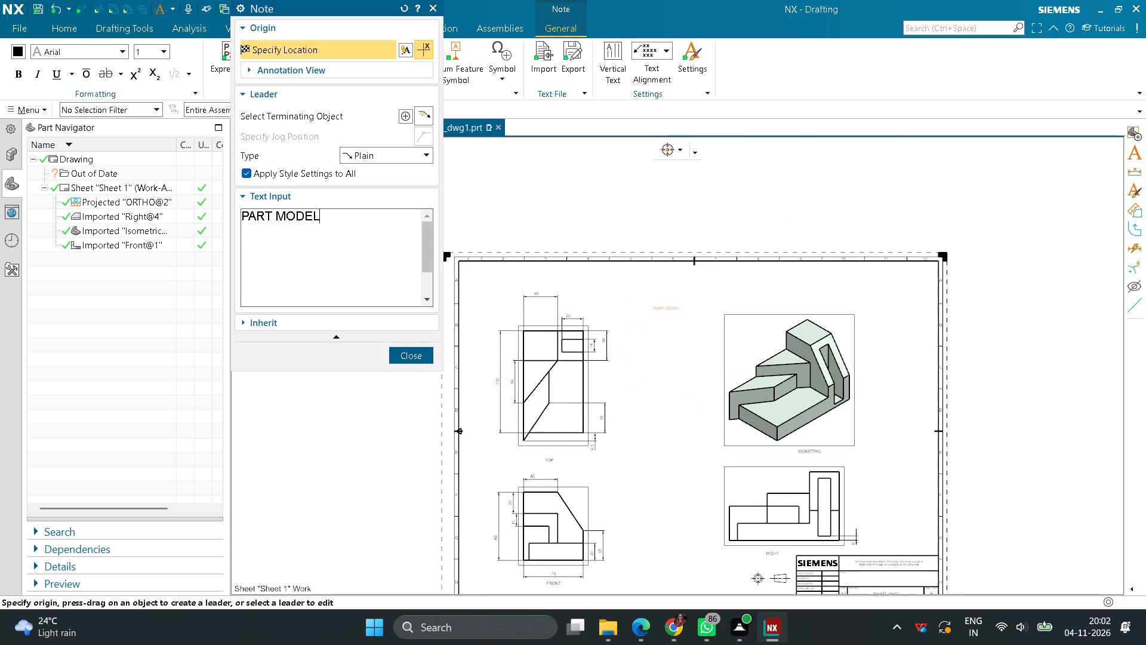
pyautogui.click(671, 317)
pyautogui.click(427, 360)
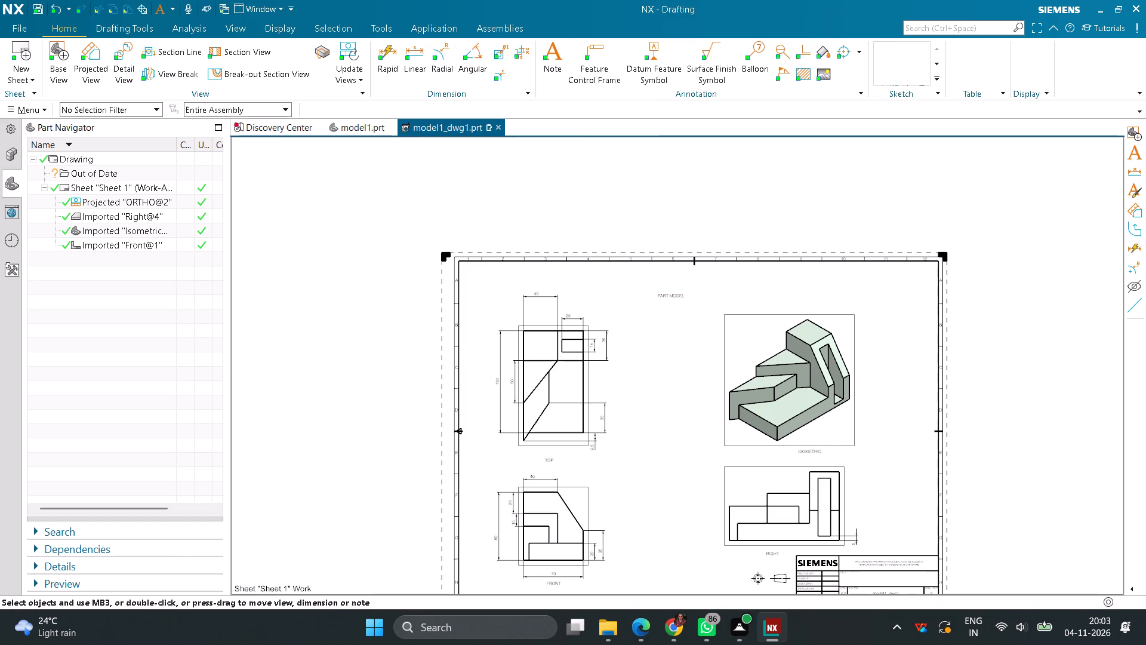
# Set the PART MODEL note's lettering to Bold Italic with a height of 15.
pyautogui.rightClick(666, 302)
pyautogui.click(713, 333)
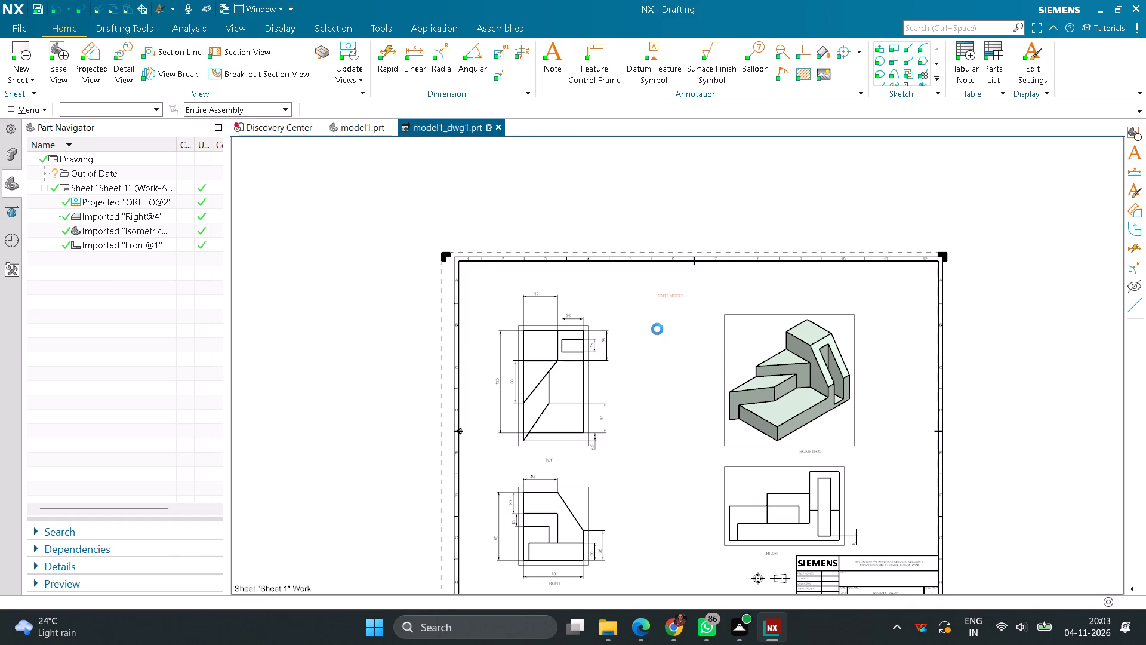
pyautogui.click(649, 136)
pyautogui.click(617, 190)
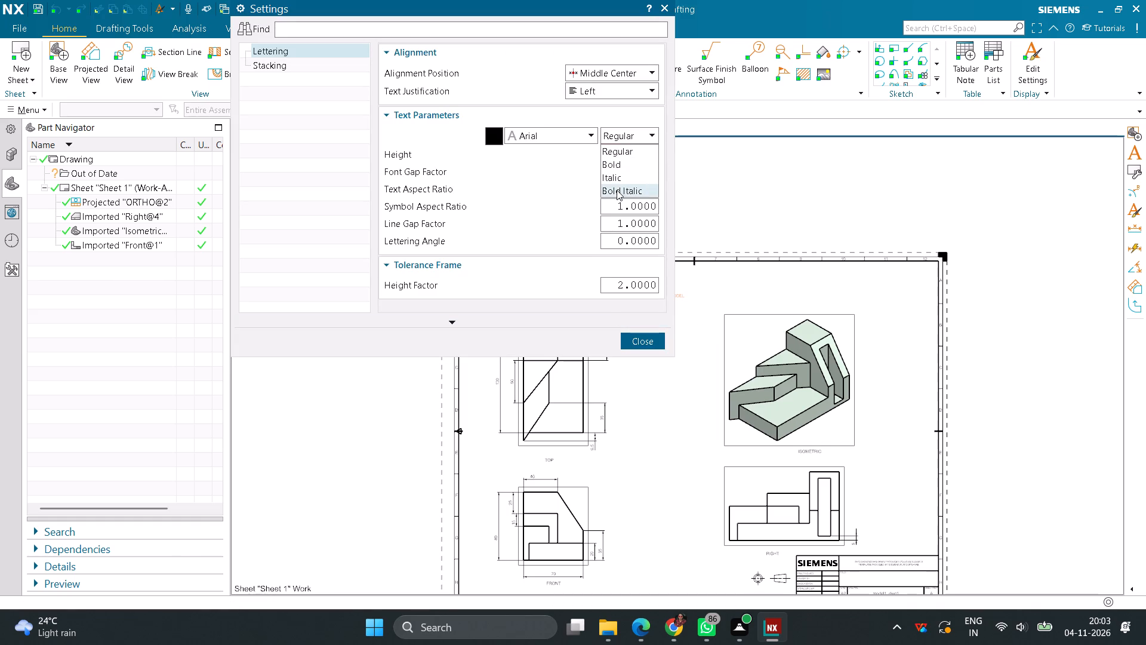
pyautogui.moveTo(614, 156); pyautogui.dragTo(722, 143)
pyautogui.write('15')
pyautogui.press('Return')
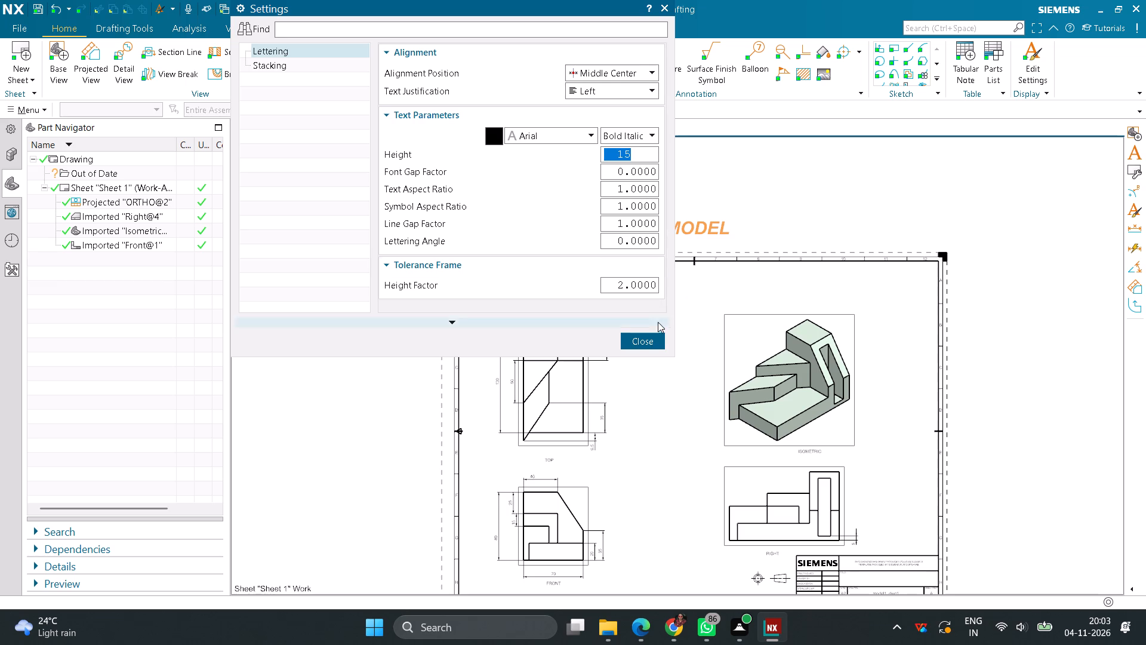
pyautogui.click(649, 339)
# Move the PART MODEL title inside the sheet's upper border, between the top and isometric views.
pyautogui.moveTo(696, 228); pyautogui.dragTo(704, 317)
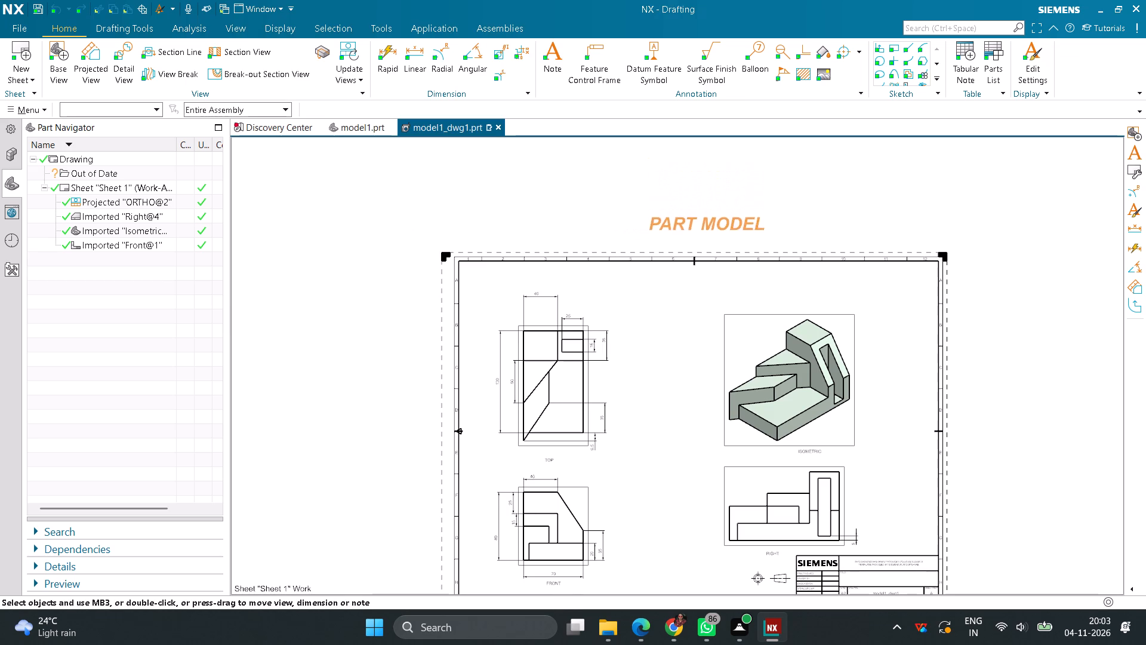
pyautogui.moveTo(704, 317); pyautogui.dragTo(674, 380)
# Set the lettering of the TOP, FRONT, RIGHT and ISOMETRIC notes together to Bold with a height of 7.
pyautogui.moveTo(654, 465); pyautogui.dragTo(719, 324, button='middle')
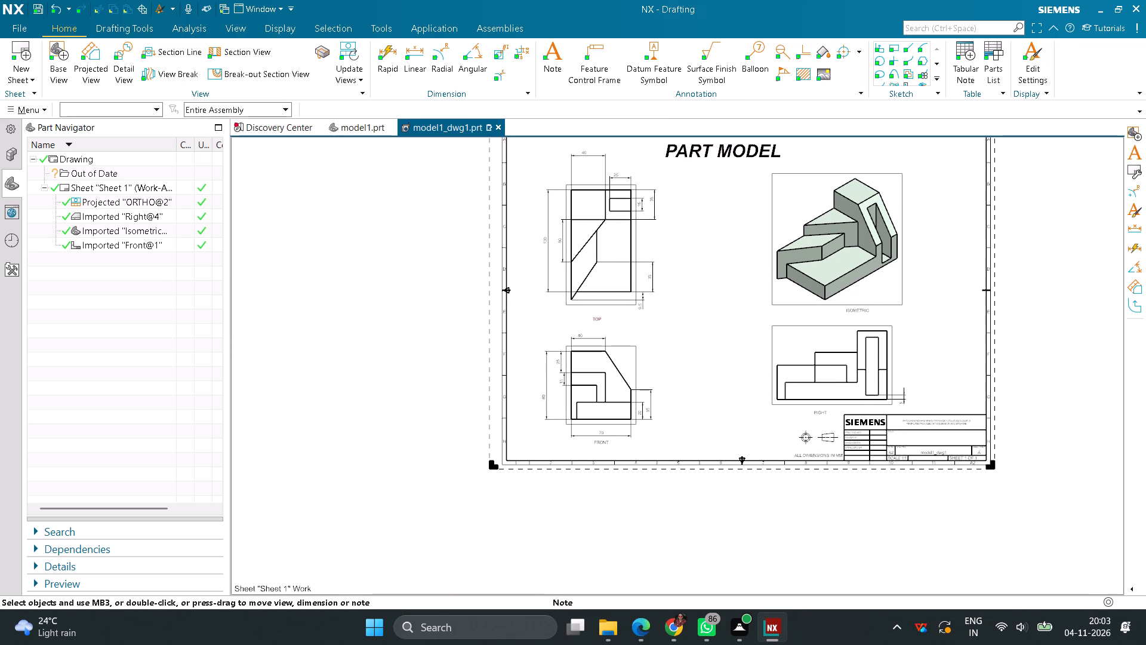
pyautogui.click(602, 324)
pyautogui.click(604, 451)
pyautogui.click(822, 422)
pyautogui.click(864, 317)
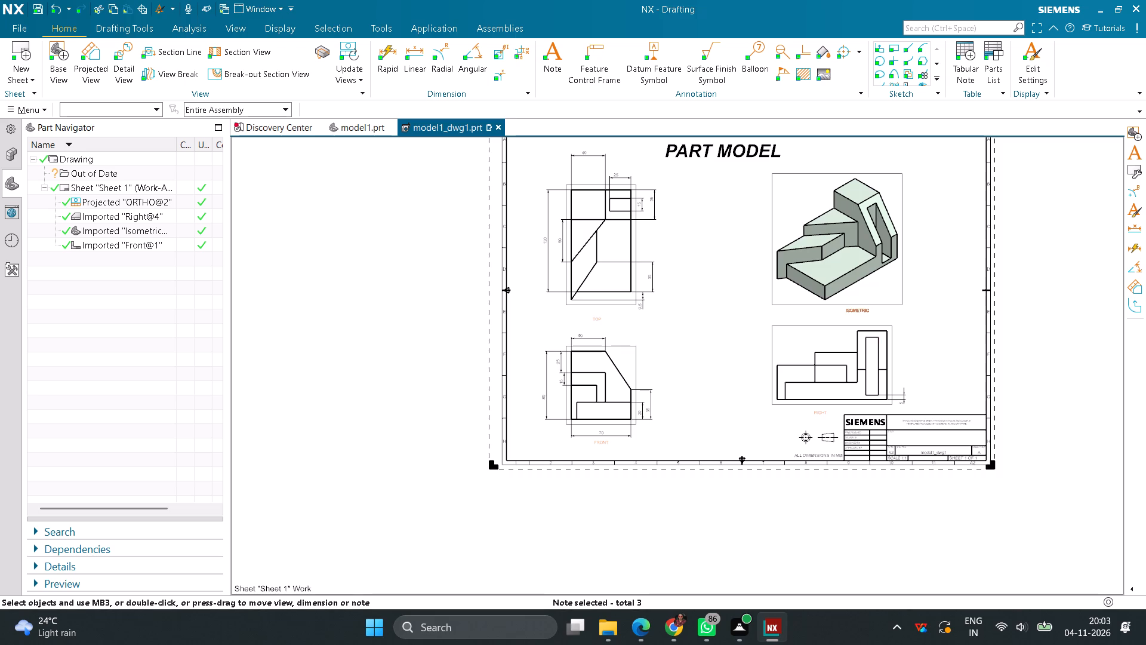
pyautogui.rightClick(862, 317)
pyautogui.click(889, 330)
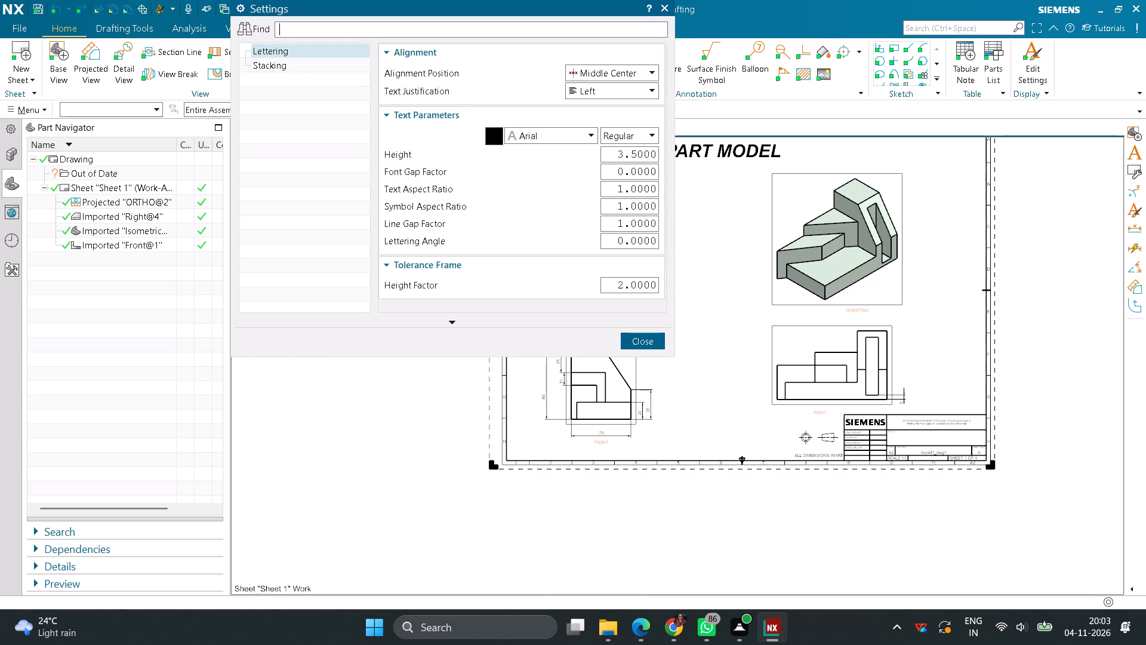
pyautogui.click(647, 138)
pyautogui.click(637, 169)
pyautogui.moveTo(609, 149); pyautogui.dragTo(658, 159)
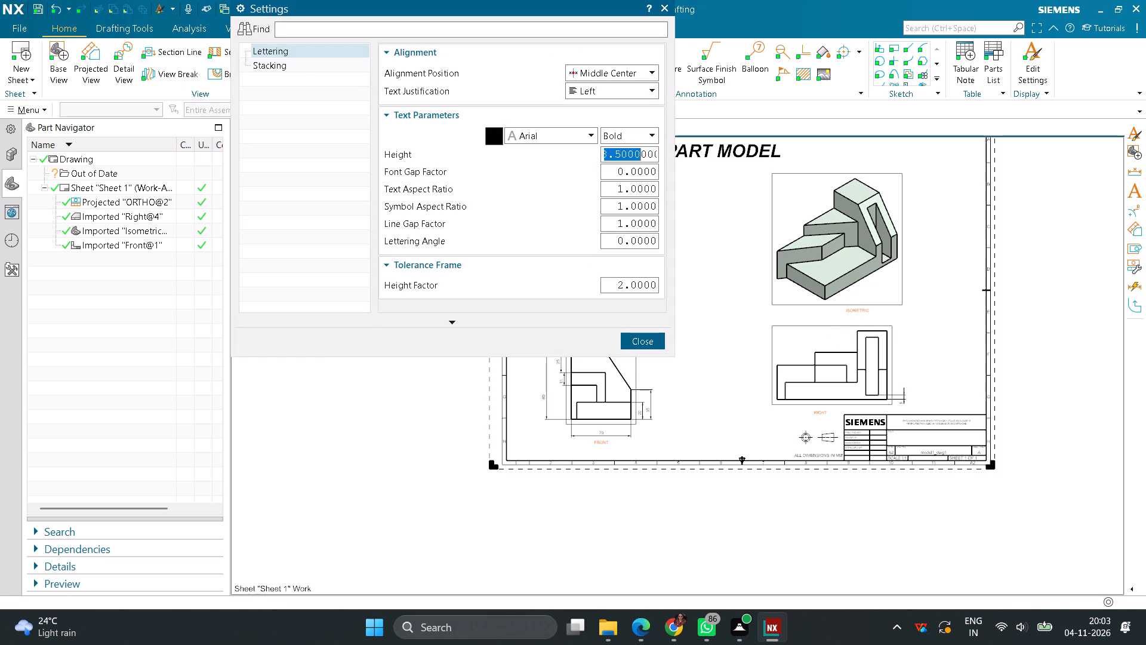
pyautogui.moveTo(658, 159); pyautogui.dragTo(723, 161)
pyautogui.press('7')
pyautogui.press('Return')
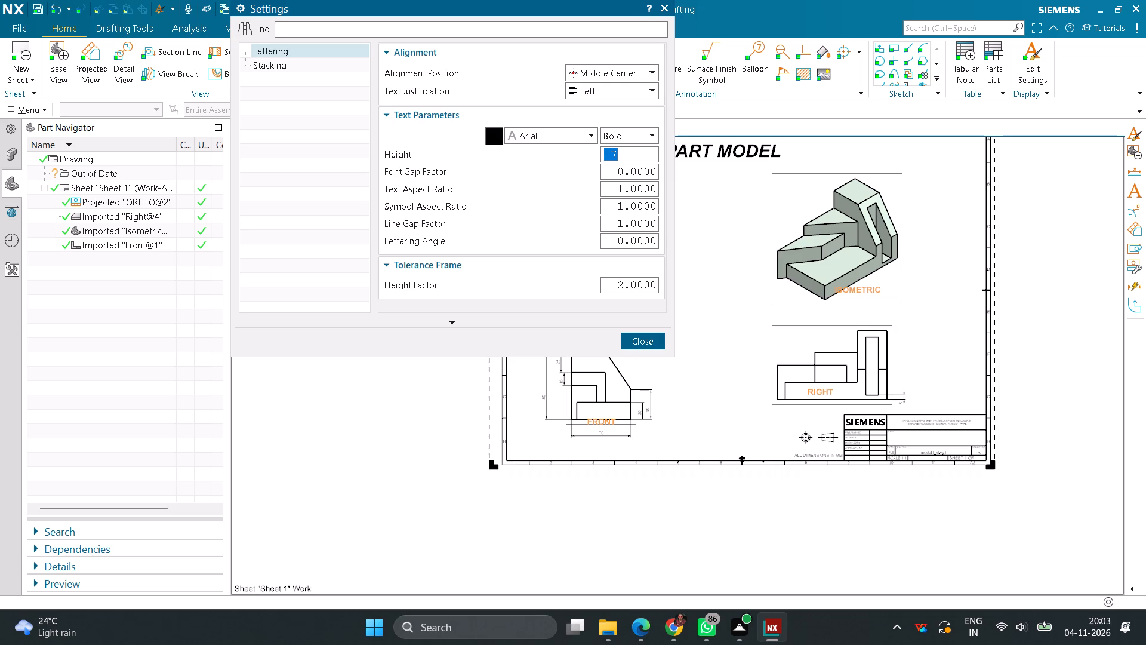
pyautogui.click(649, 346)
# Move the TOP, FRONT and RIGHT labels down so each sits clear below its own view.
pyautogui.scroll(3, 609, 321)
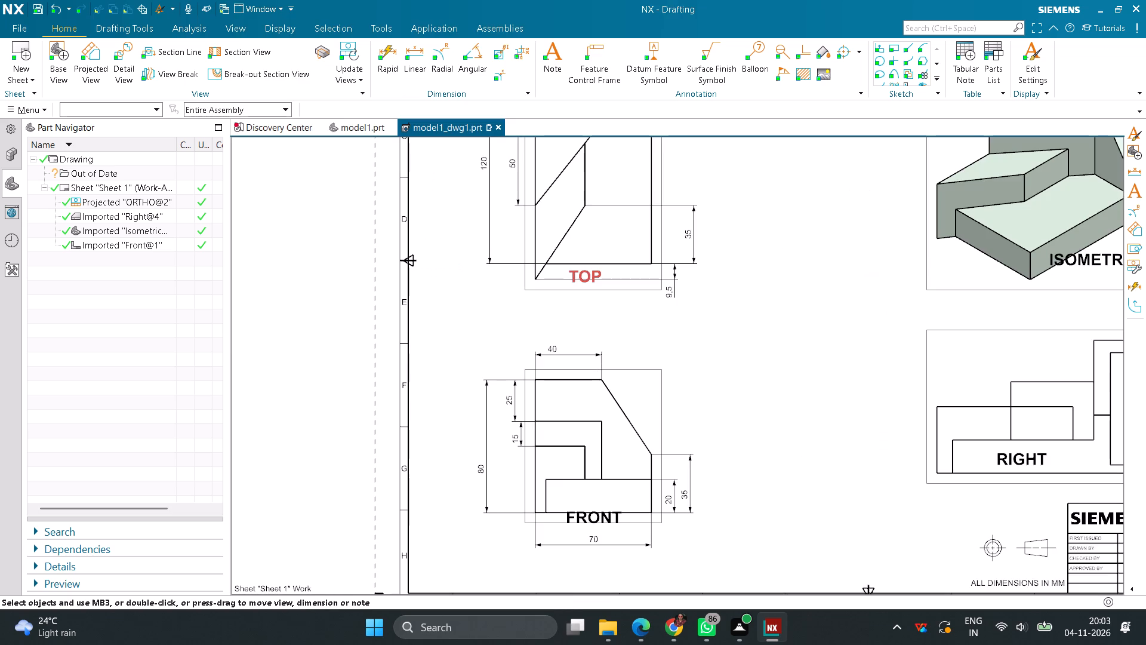
pyautogui.moveTo(592, 274); pyautogui.dragTo(592, 275)
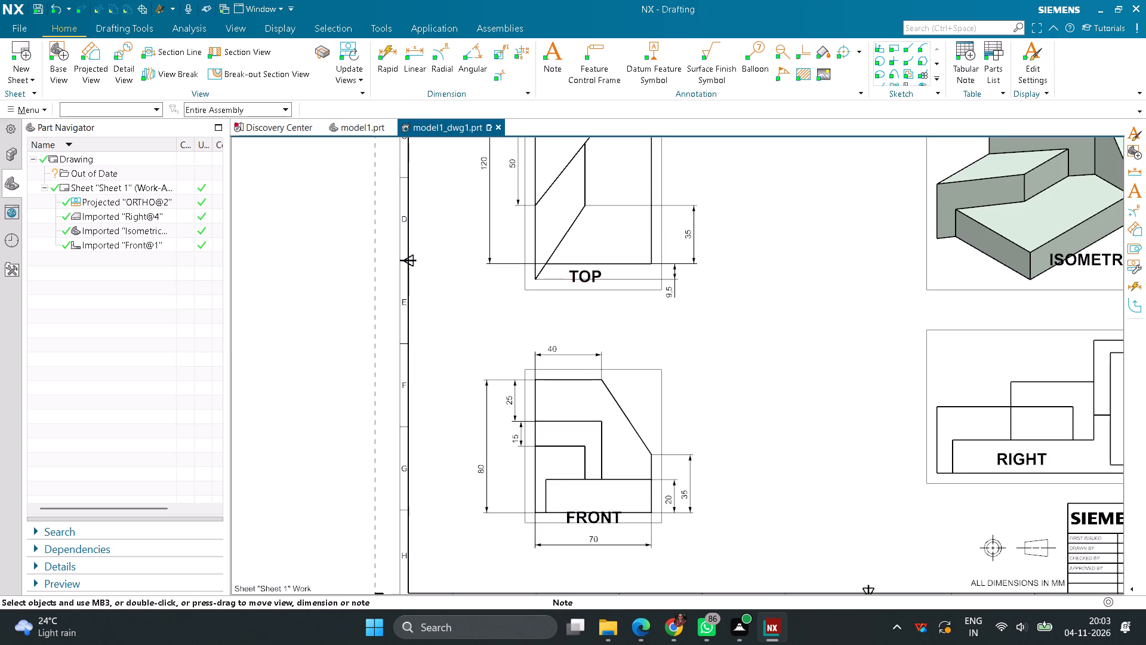
pyautogui.moveTo(592, 275); pyautogui.dragTo(588, 386)
pyautogui.moveTo(728, 383); pyautogui.dragTo(805, 217, button='middle')
pyautogui.moveTo(643, 355); pyautogui.dragTo(637, 454)
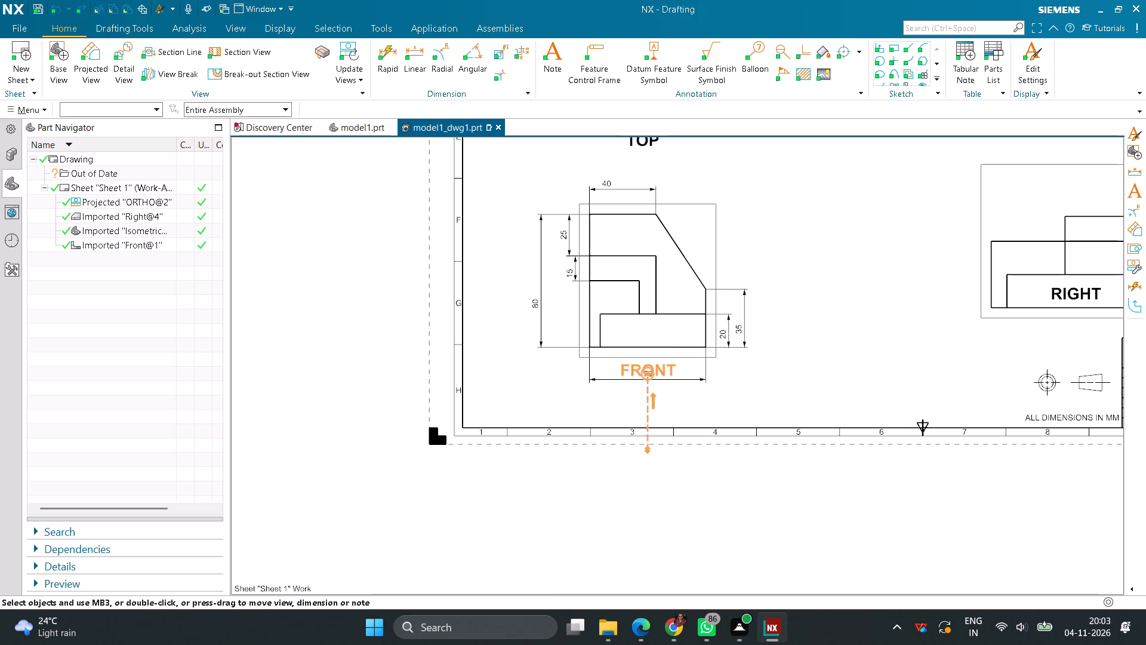
pyautogui.moveTo(637, 454); pyautogui.dragTo(640, 477)
pyautogui.moveTo(963, 363); pyautogui.dragTo(624, 289, button='middle')
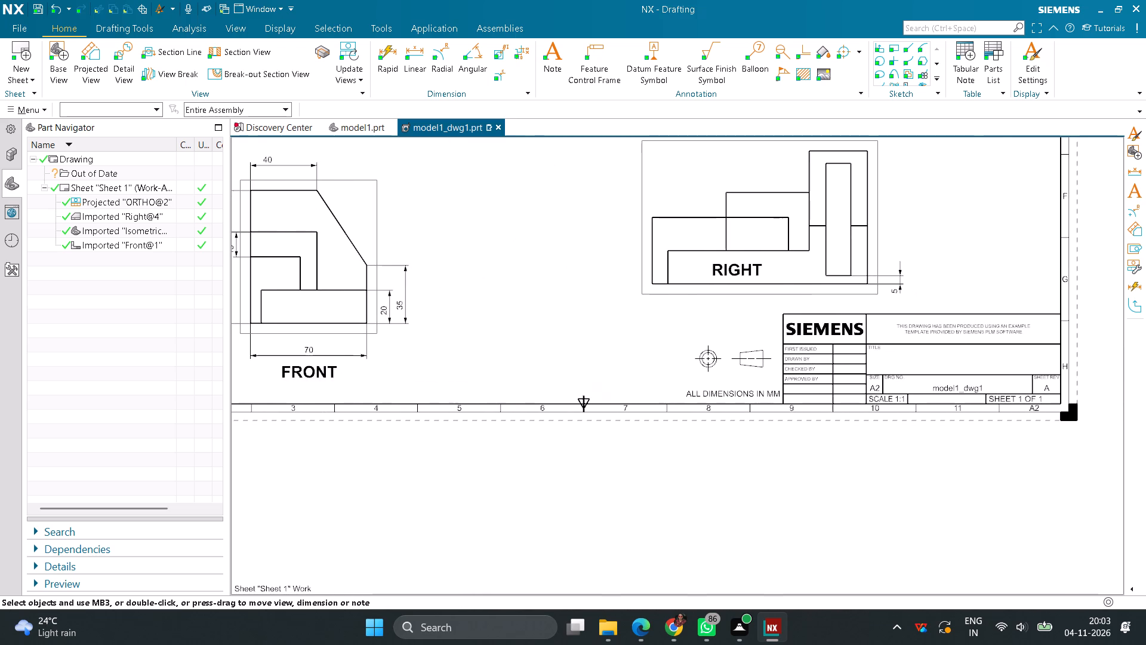
pyautogui.moveTo(733, 274); pyautogui.dragTo(720, 392)
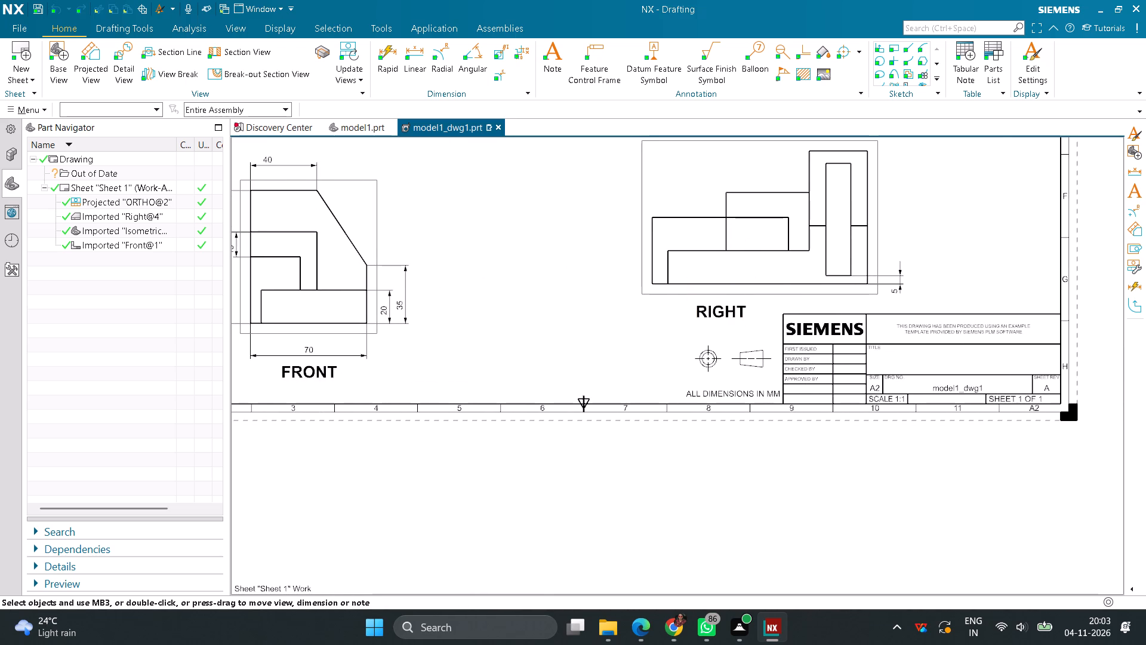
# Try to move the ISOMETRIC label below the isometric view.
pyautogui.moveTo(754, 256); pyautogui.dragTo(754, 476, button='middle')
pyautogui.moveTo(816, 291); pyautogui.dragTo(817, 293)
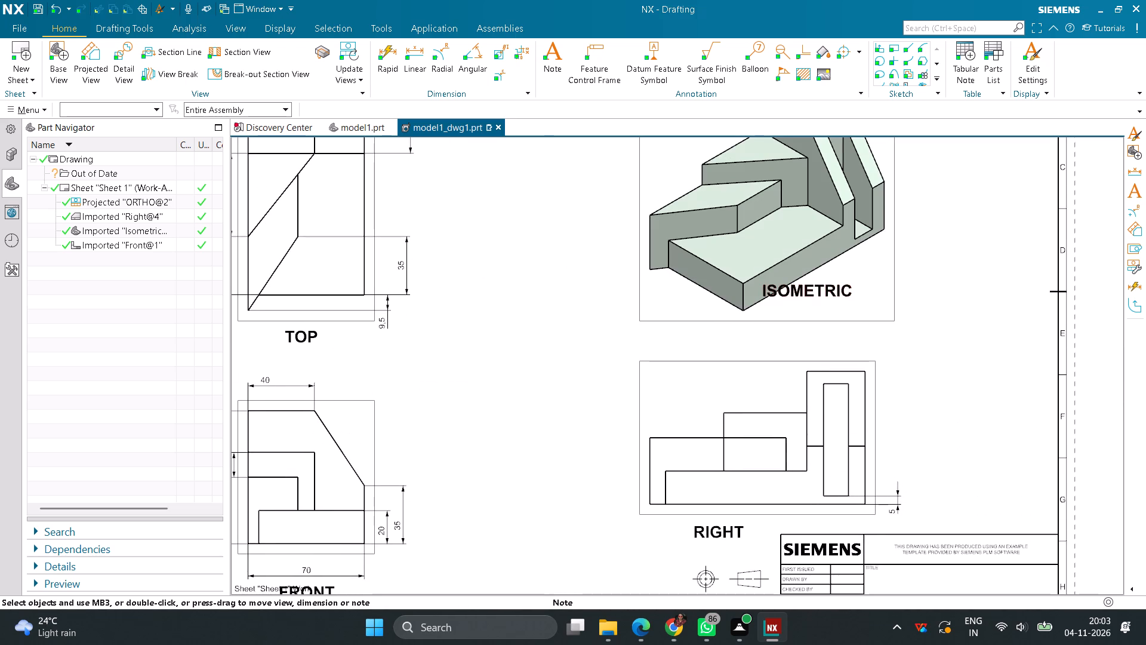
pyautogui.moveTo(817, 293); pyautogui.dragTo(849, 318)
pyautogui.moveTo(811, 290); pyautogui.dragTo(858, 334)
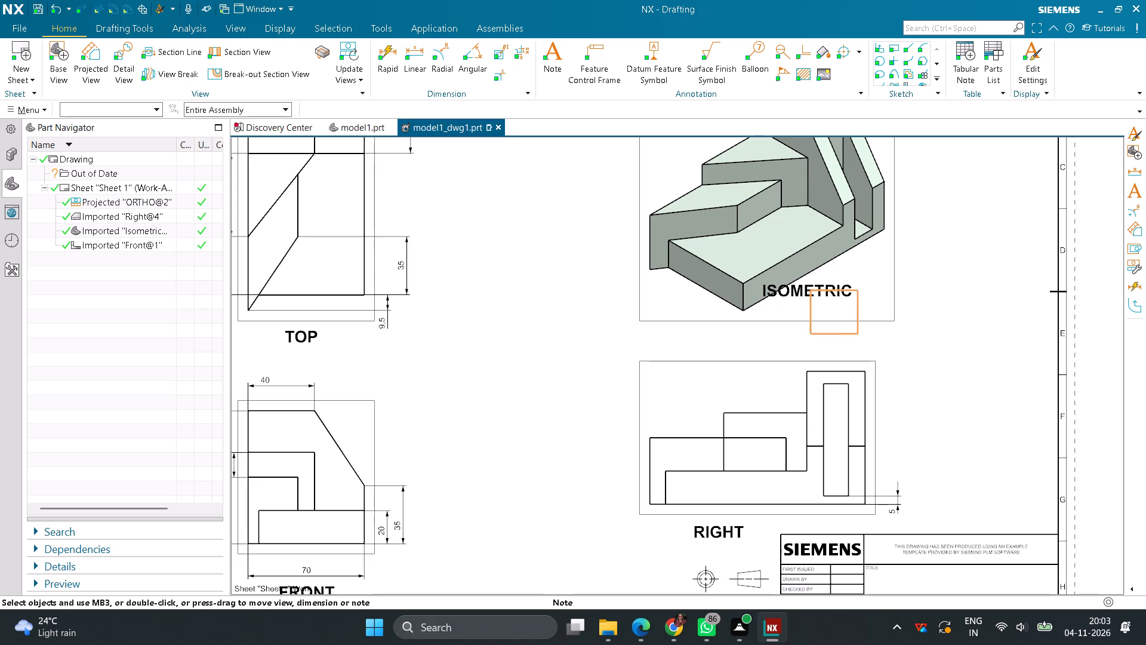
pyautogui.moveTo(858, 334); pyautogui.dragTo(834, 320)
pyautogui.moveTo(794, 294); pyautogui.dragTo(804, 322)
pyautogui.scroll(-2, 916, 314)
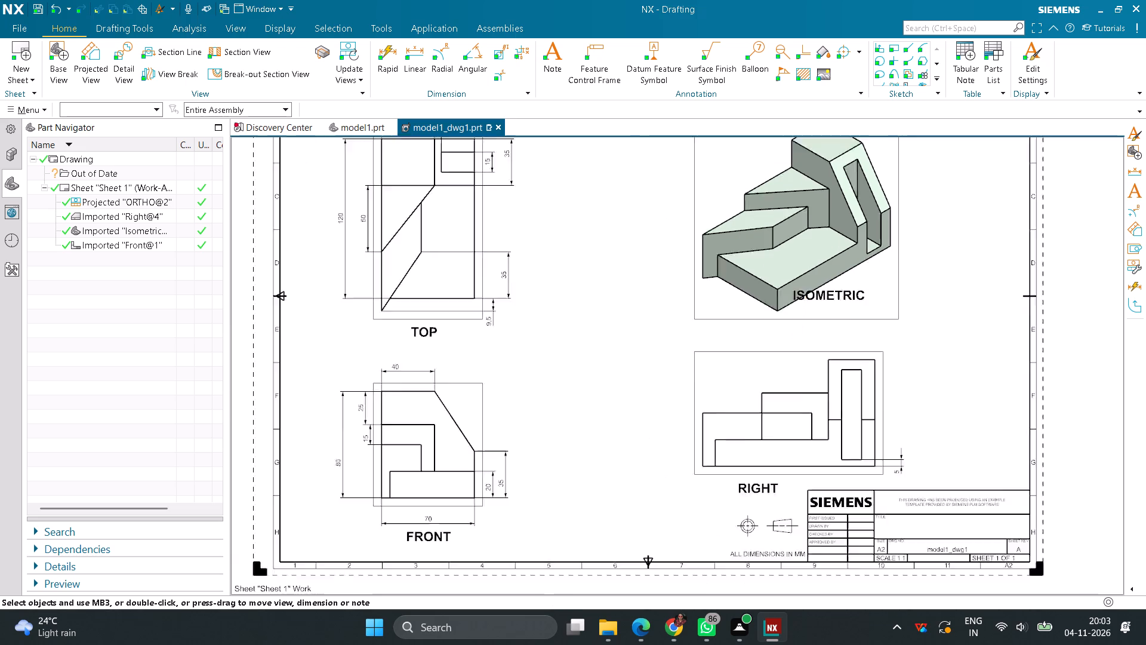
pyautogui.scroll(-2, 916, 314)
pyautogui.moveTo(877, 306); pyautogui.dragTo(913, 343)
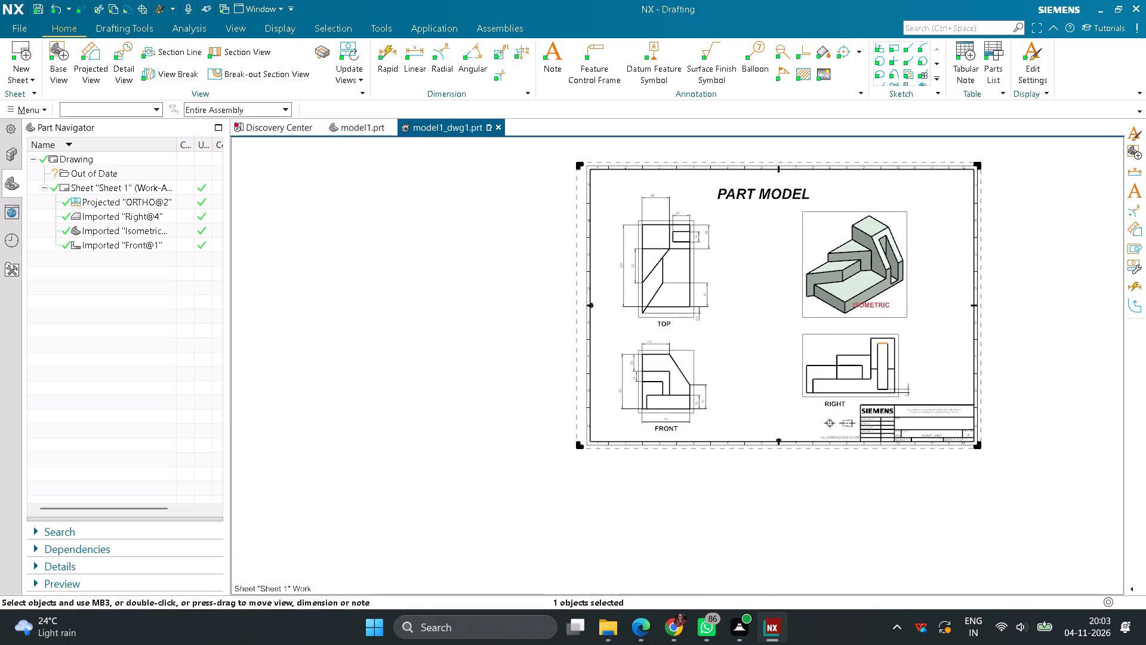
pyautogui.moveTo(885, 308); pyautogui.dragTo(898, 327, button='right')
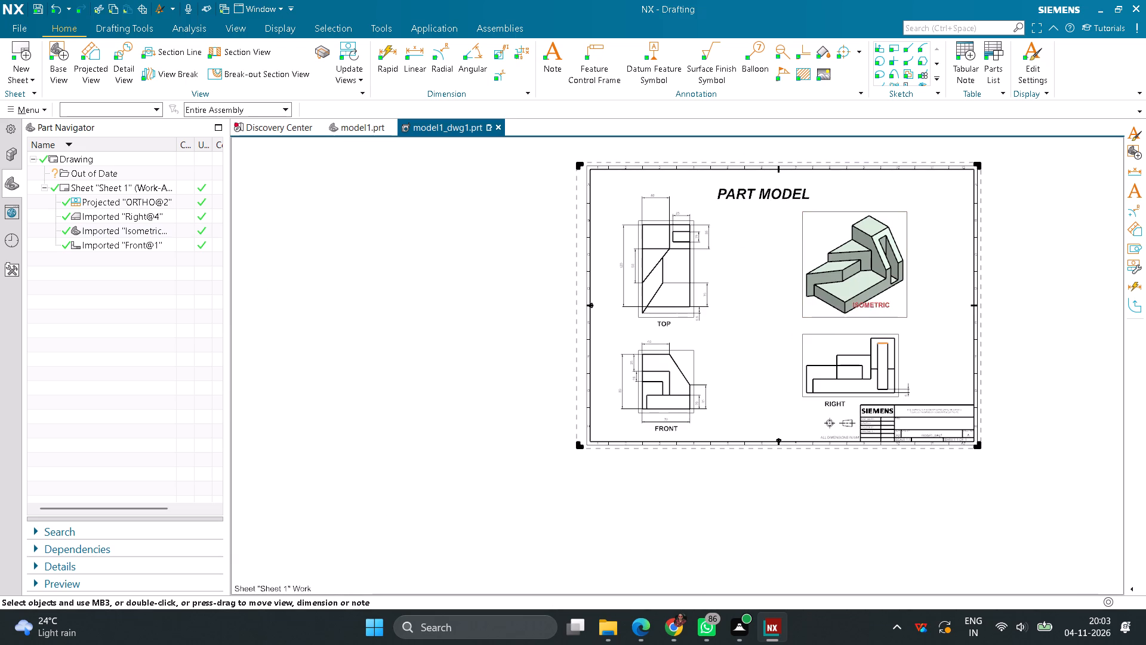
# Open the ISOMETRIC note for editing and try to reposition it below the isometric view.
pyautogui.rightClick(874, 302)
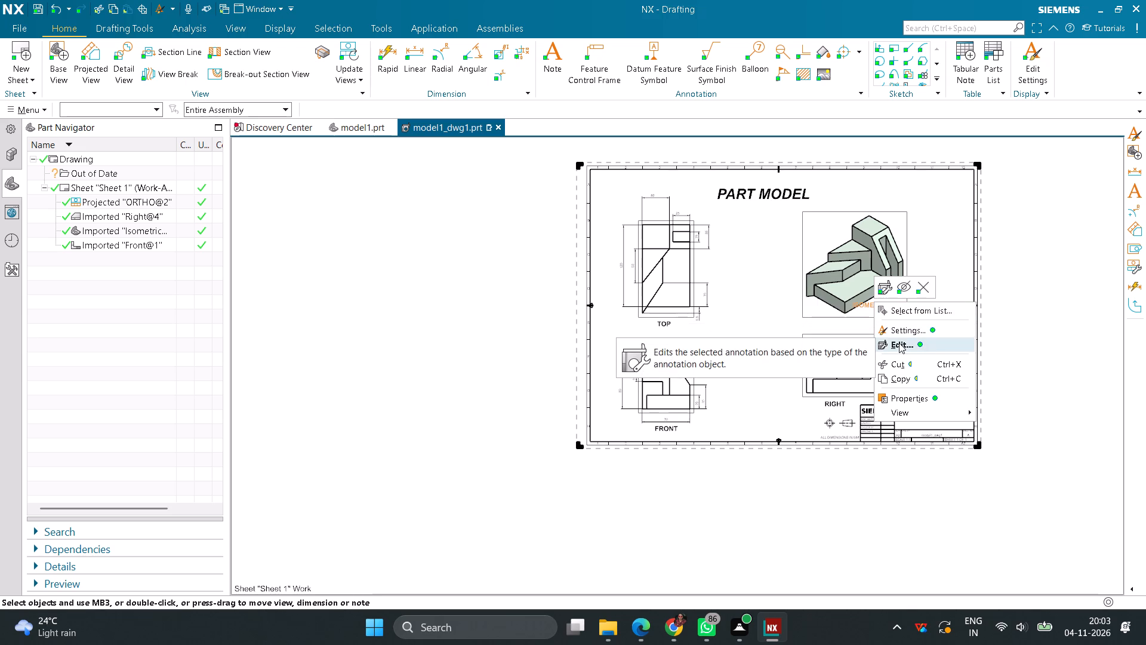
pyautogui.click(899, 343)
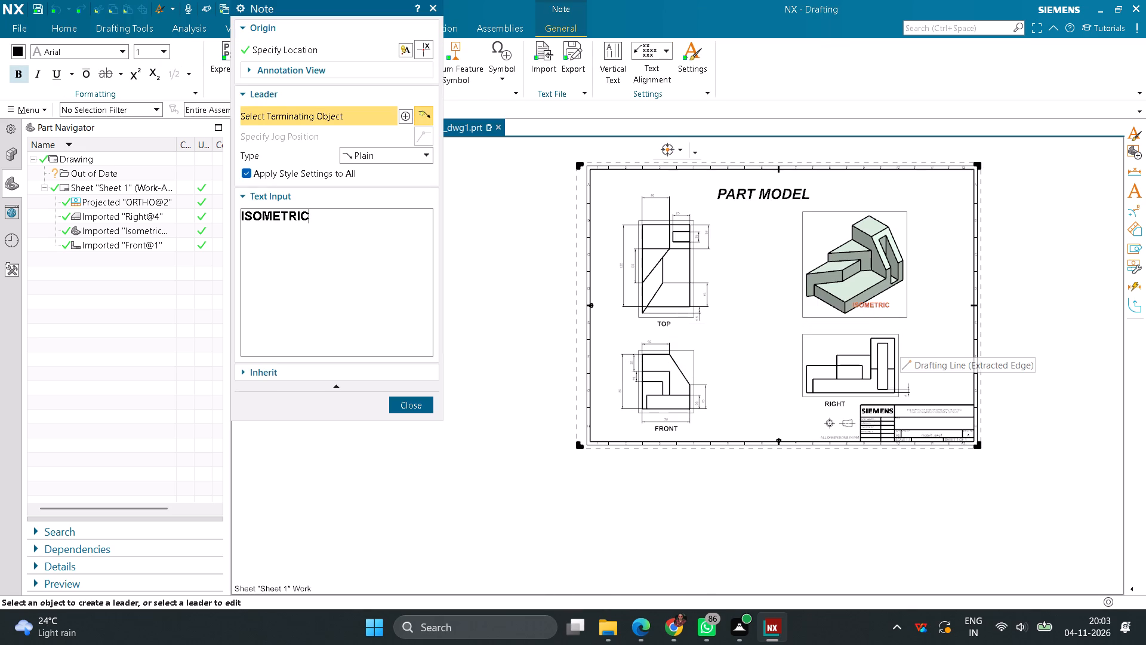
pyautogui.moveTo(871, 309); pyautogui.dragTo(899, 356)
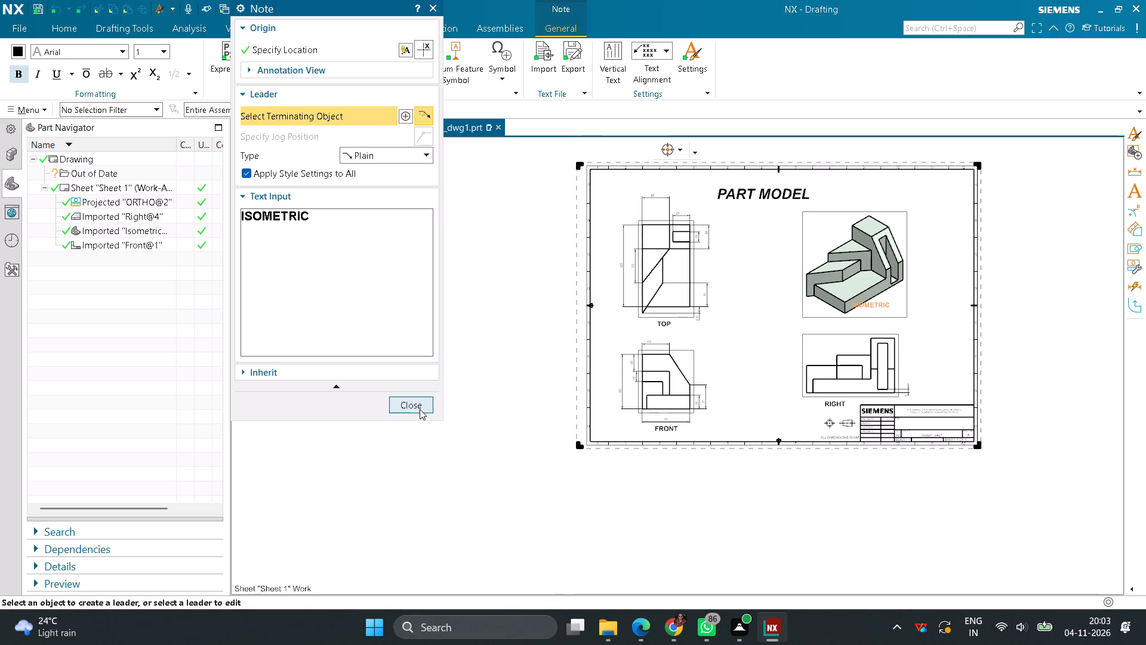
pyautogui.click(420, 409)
# Set the isometric view as the active sketch view.
pyautogui.rightClick(831, 319)
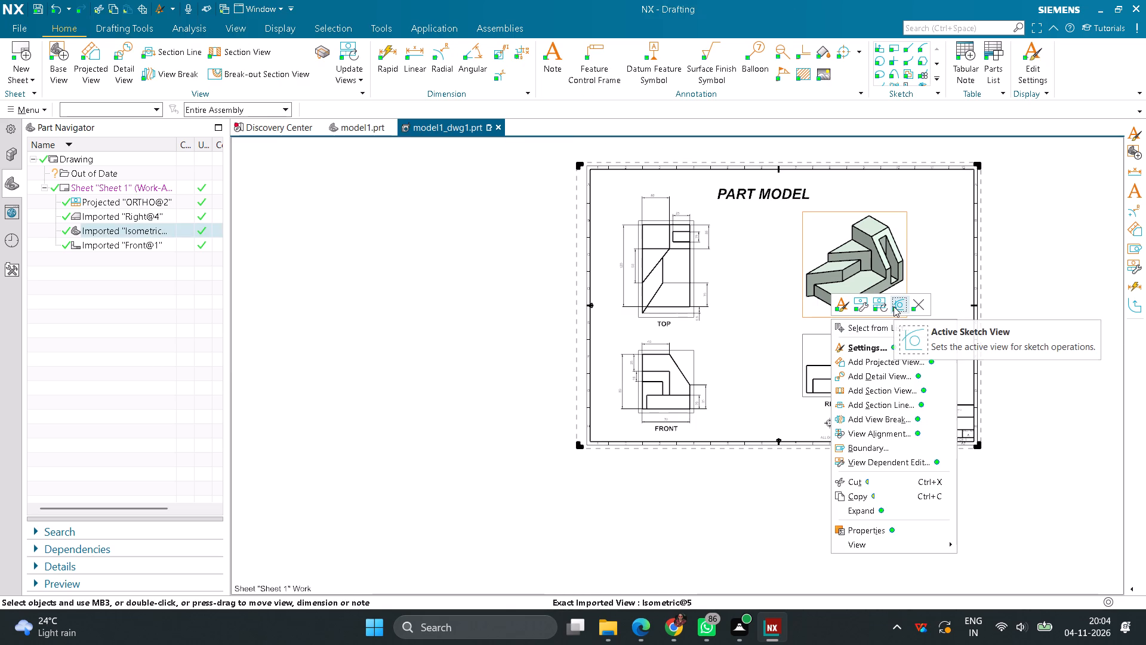
pyautogui.click(894, 306)
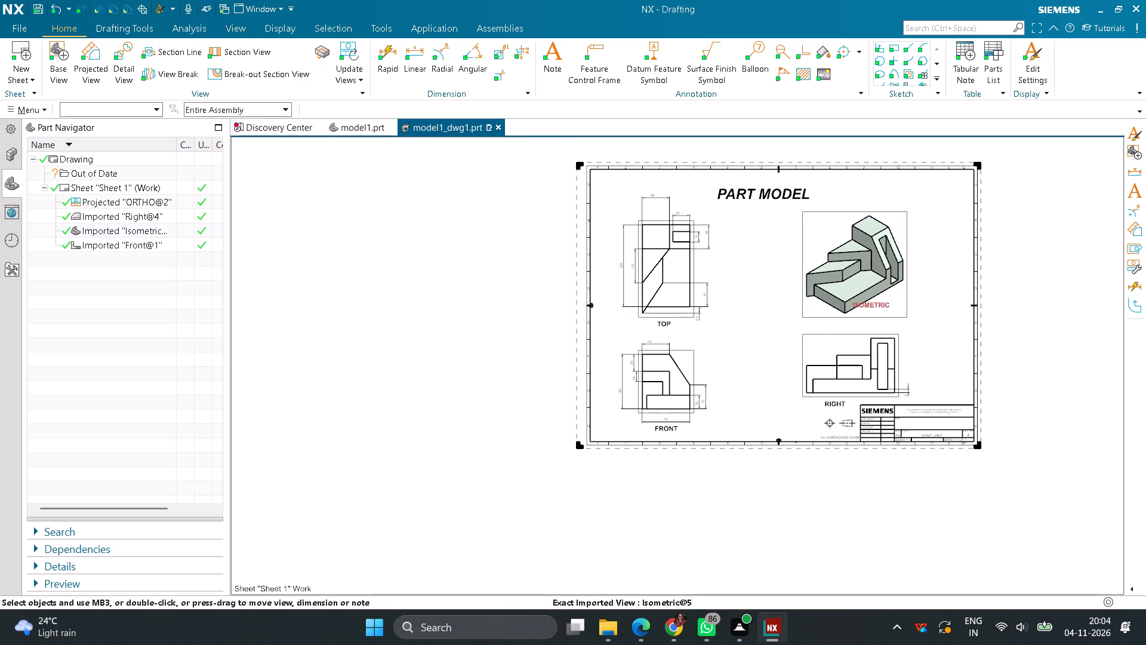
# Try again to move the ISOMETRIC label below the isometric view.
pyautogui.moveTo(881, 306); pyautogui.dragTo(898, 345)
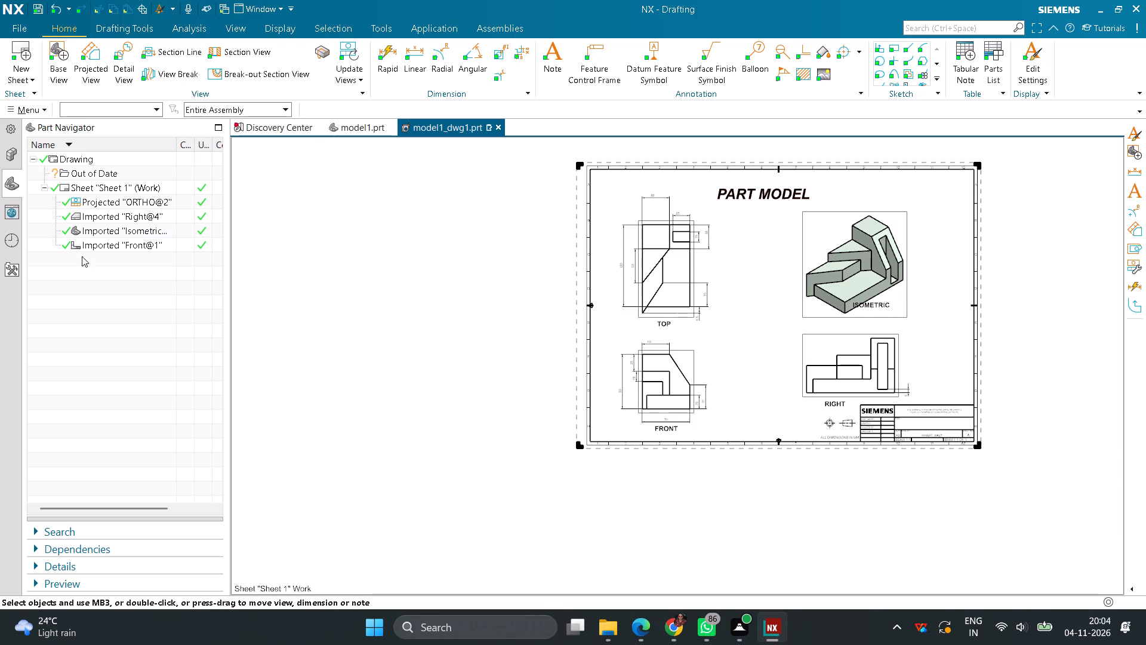
# Turn off the display of drawing view borders in the drafting preferences.
pyautogui.click(42, 113)
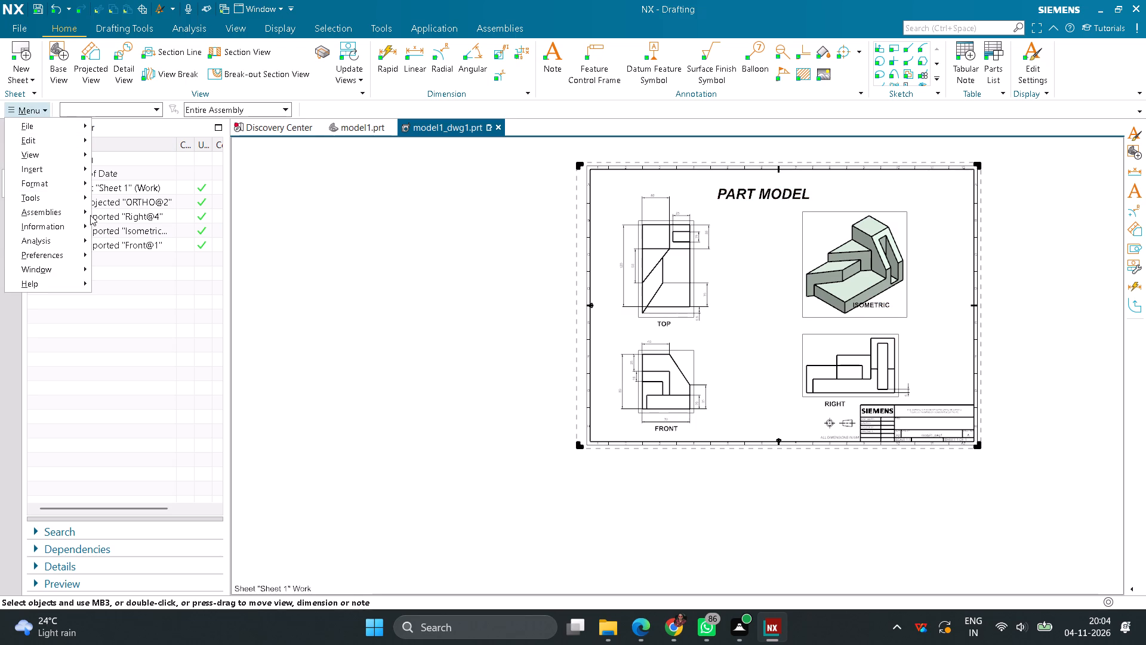
pyautogui.click(60, 257)
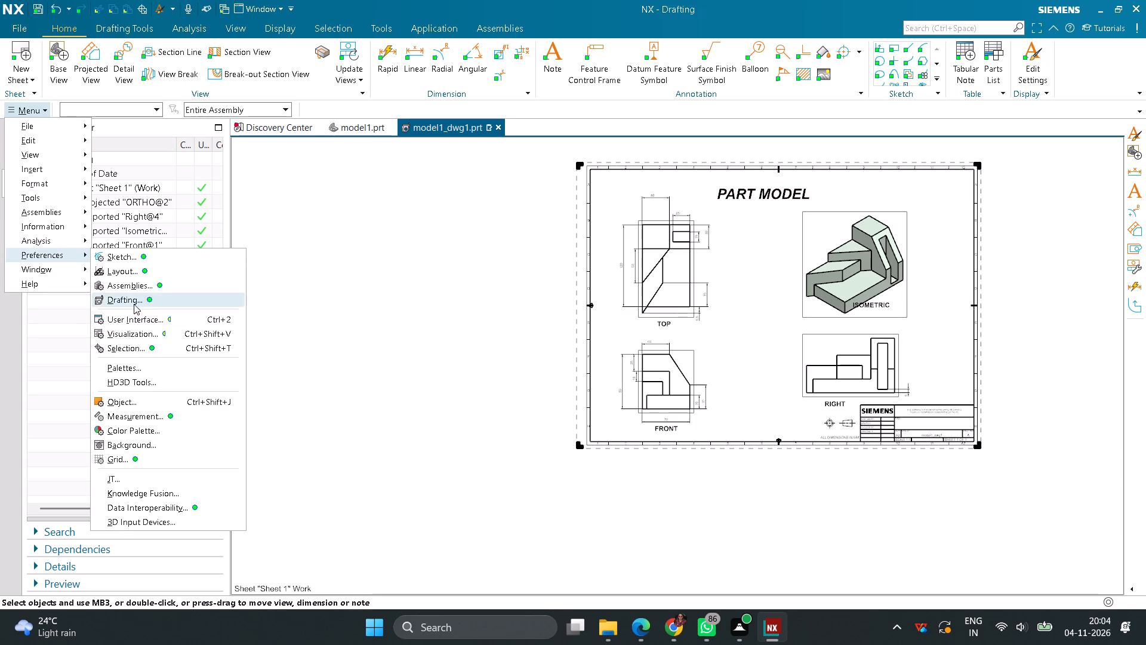
pyautogui.click(138, 301)
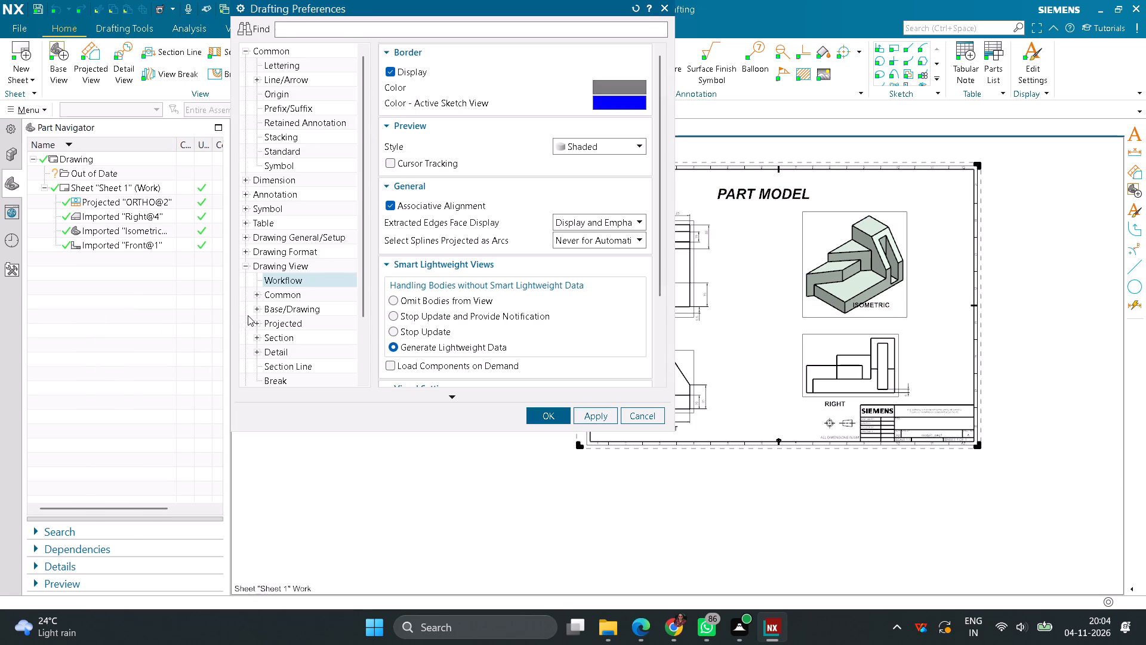
pyautogui.click(388, 72)
pyautogui.click(543, 420)
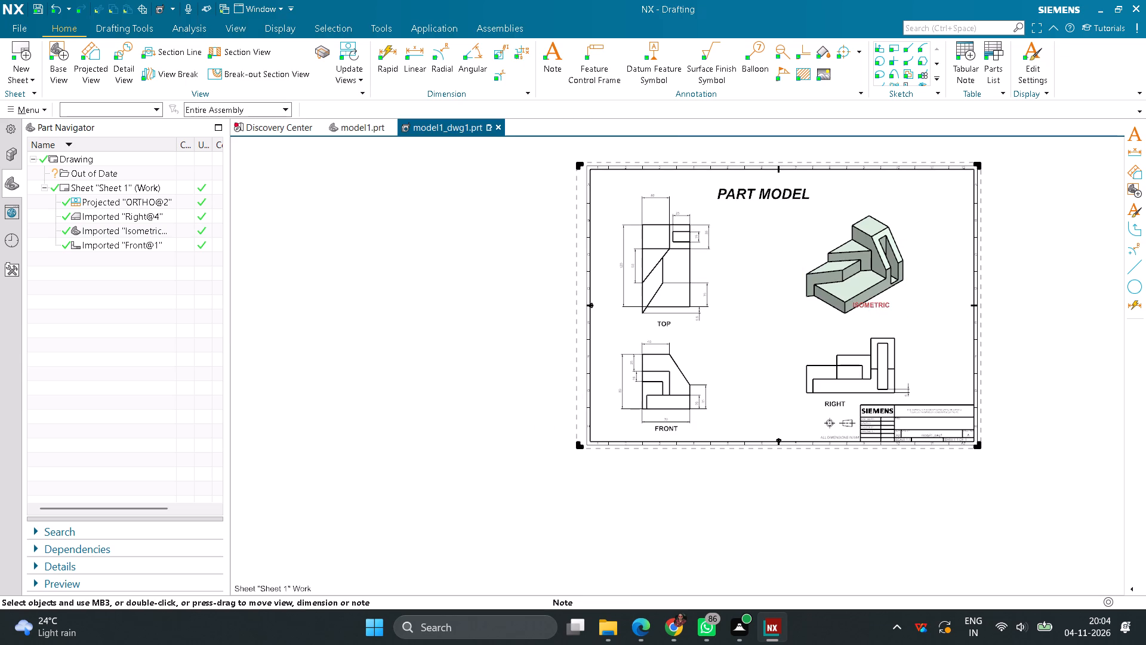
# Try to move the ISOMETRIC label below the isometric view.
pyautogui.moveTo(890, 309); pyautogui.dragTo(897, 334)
# Save the drawing as model1_dwg1.prt in the internship folder.
pyautogui.click(19, 29)
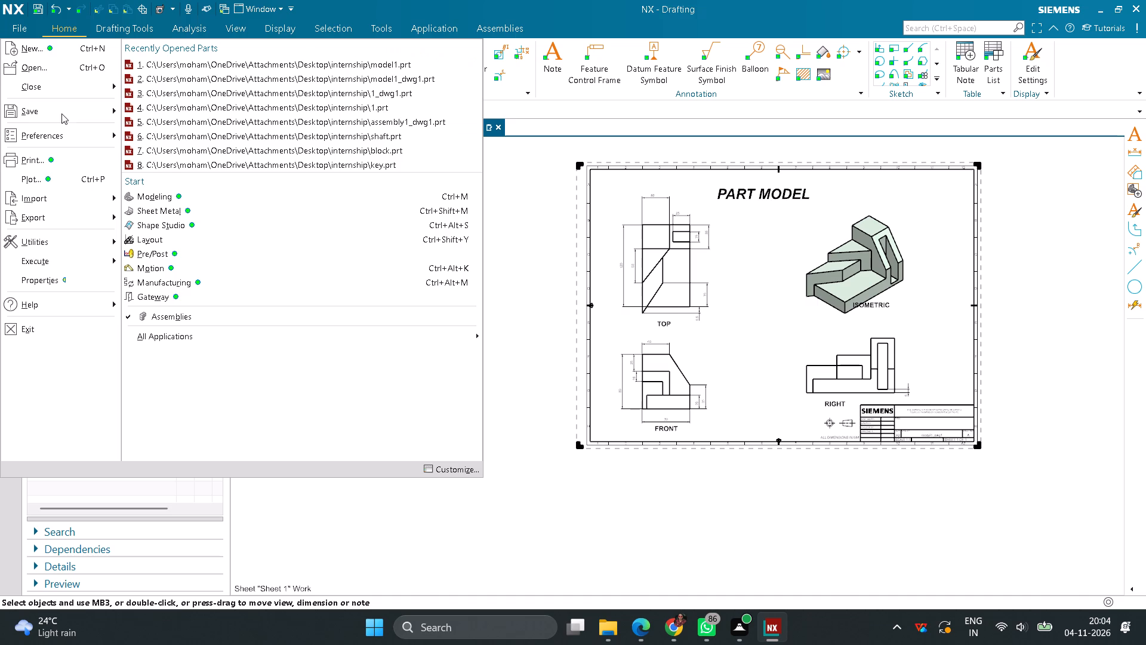
pyautogui.click(61, 113)
pyautogui.click(181, 63)
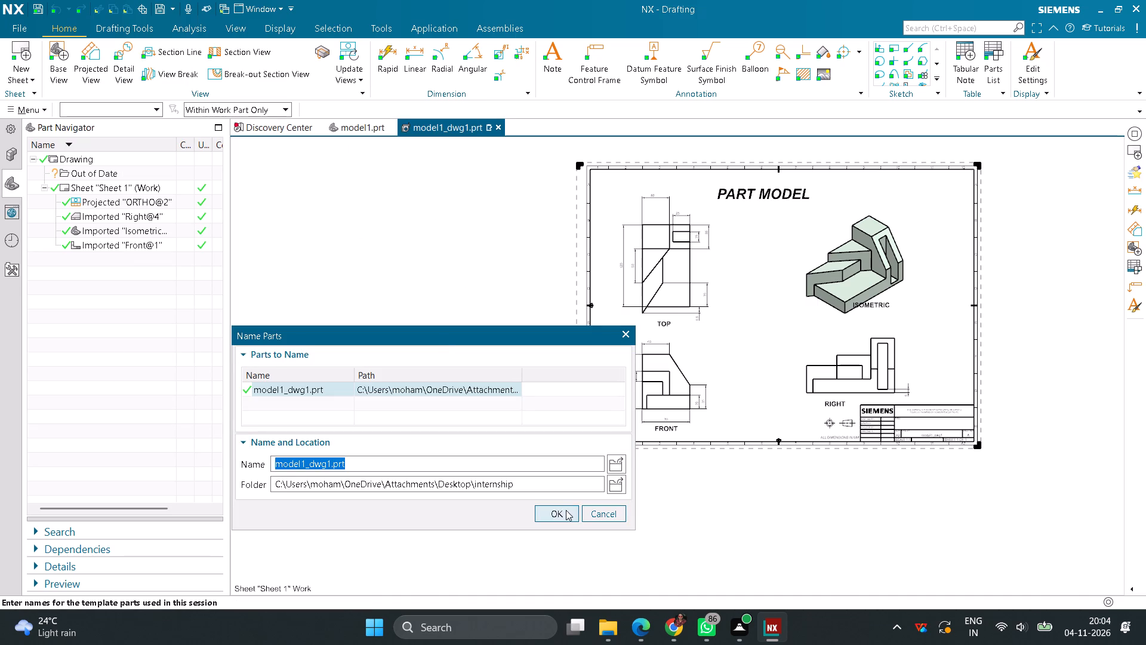
pyautogui.click(565, 512)
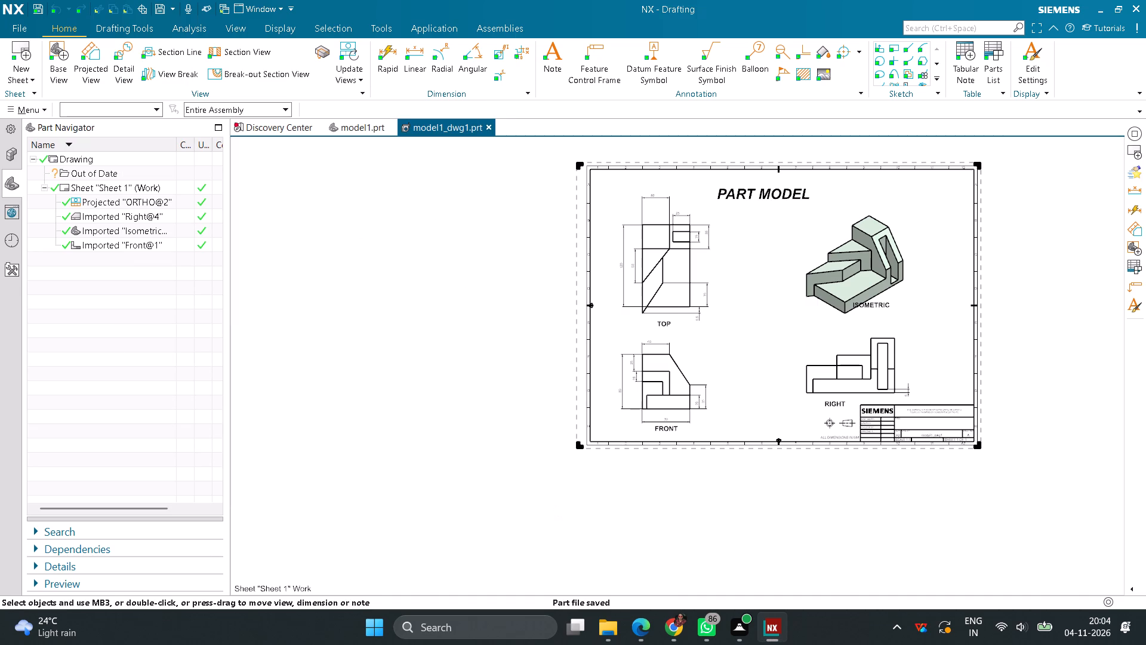
# Close the model1_dwg1.prt drawing together with its model1.prt part.
pyautogui.click(491, 131)
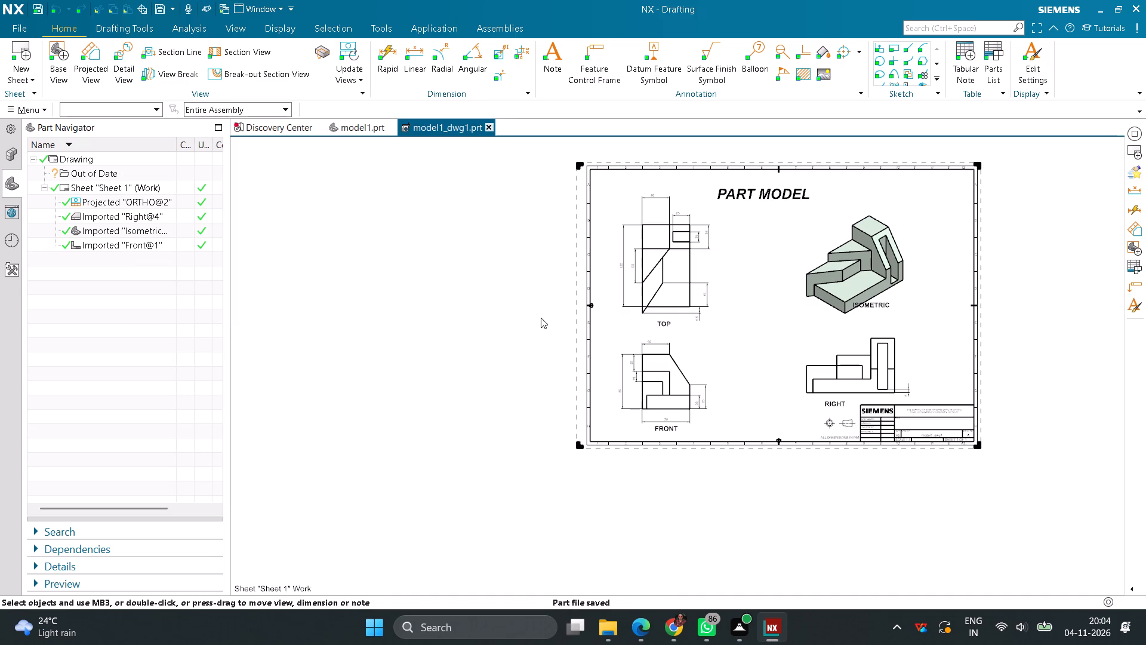
pyautogui.click(544, 330)
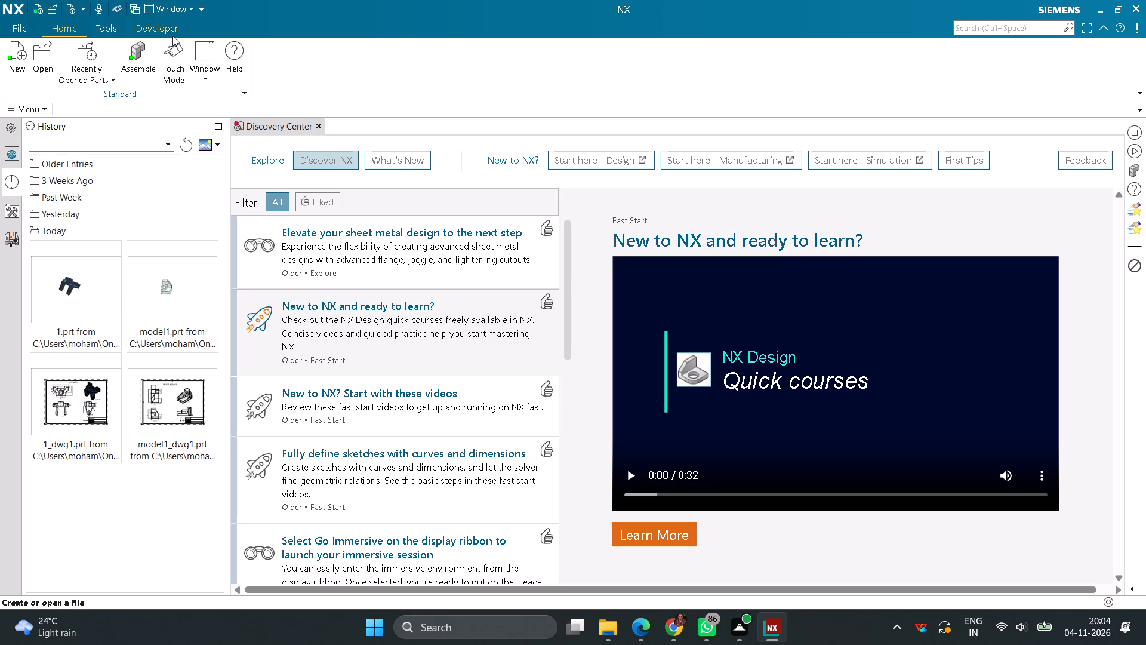
# Stop the journal recording.
pyautogui.click(167, 30)
pyautogui.click(235, 56)
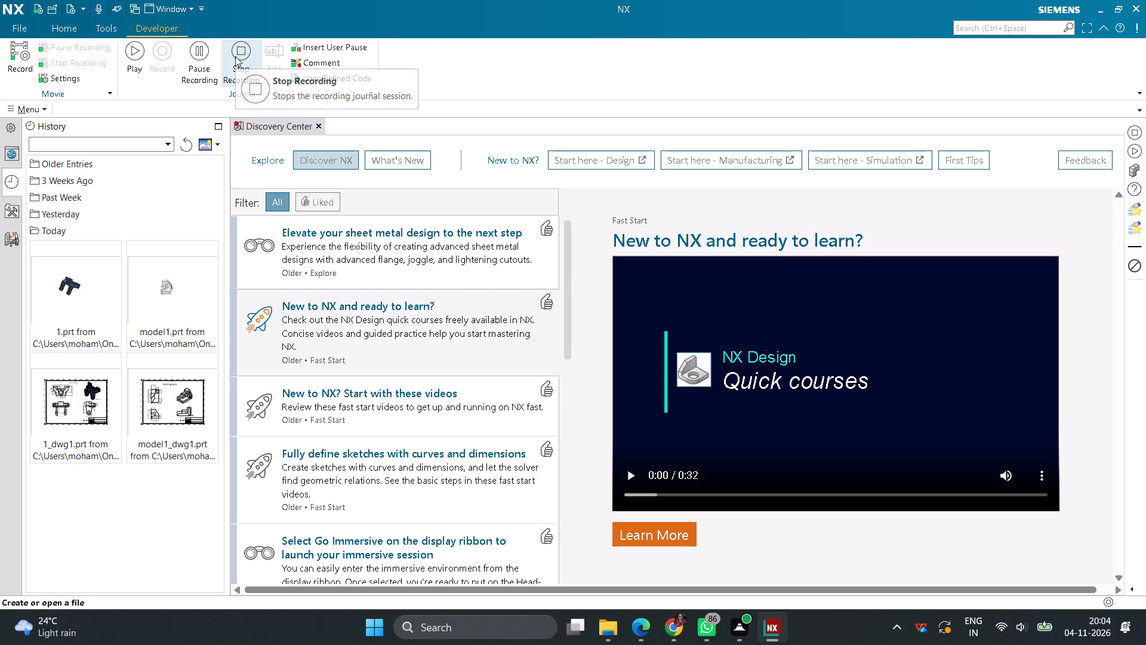